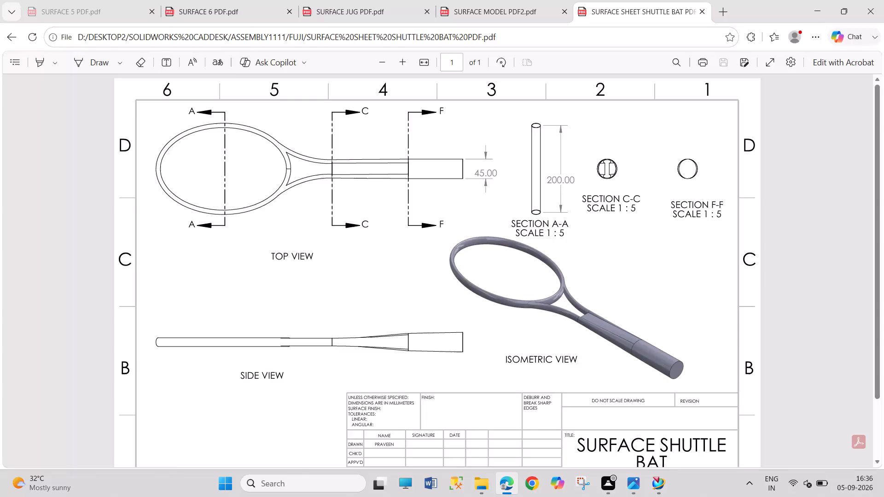
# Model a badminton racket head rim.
# Switch from the shuttle bat PDF drawing to the open SURFACE MODELLING 4 part in NX 12.
pyautogui.click(657, 496)
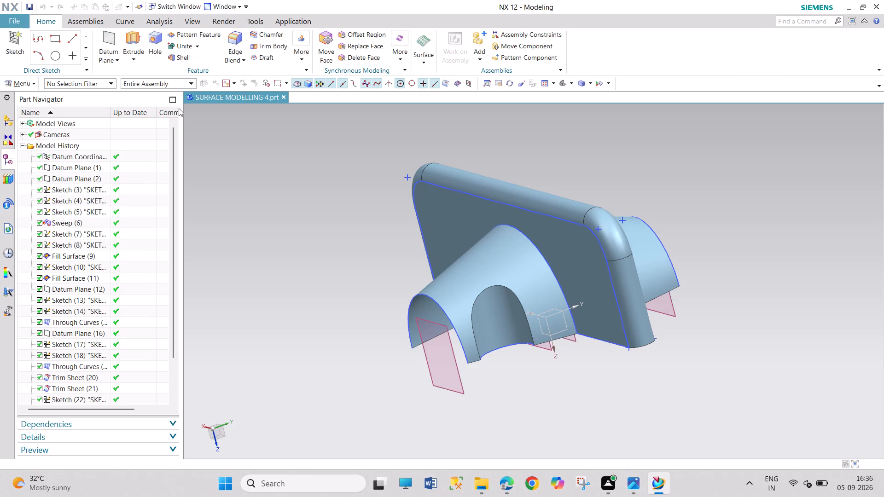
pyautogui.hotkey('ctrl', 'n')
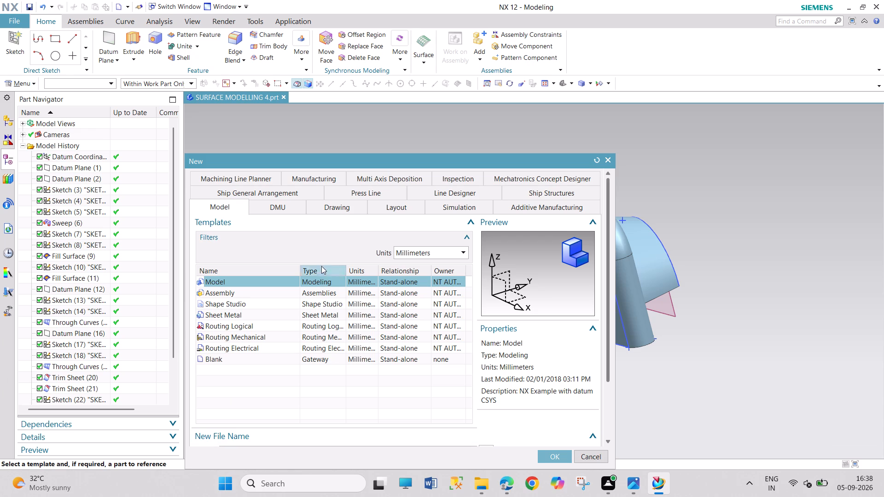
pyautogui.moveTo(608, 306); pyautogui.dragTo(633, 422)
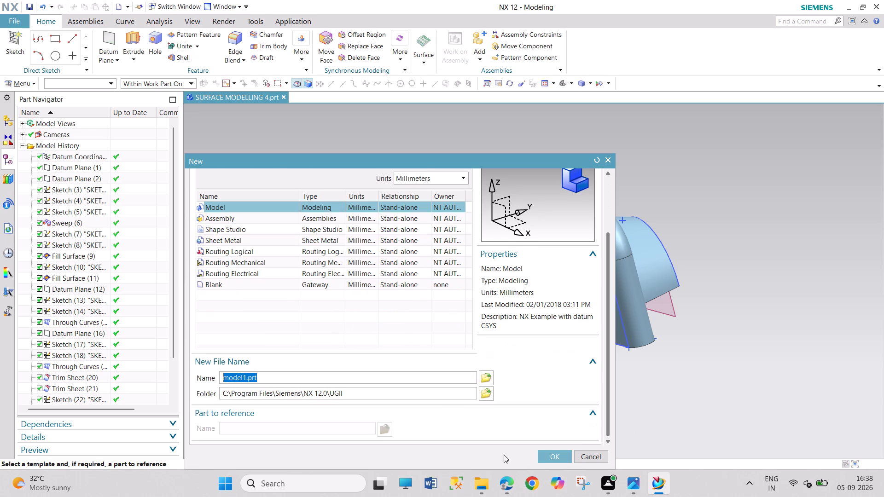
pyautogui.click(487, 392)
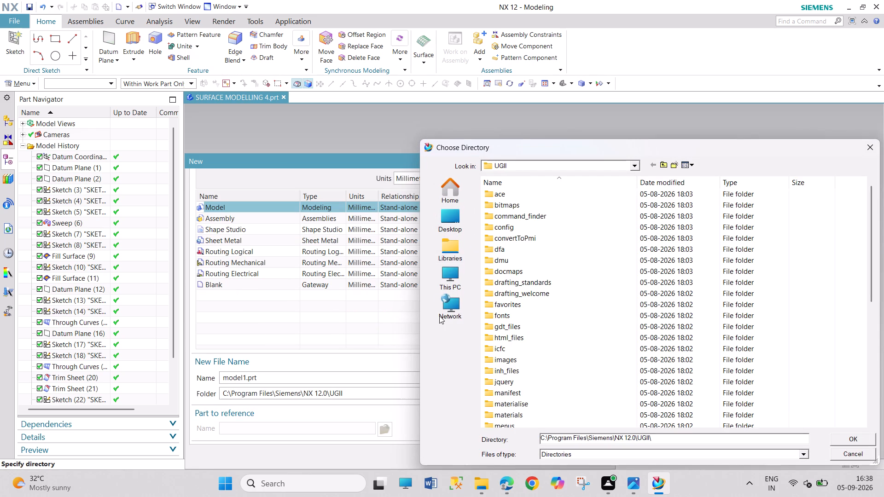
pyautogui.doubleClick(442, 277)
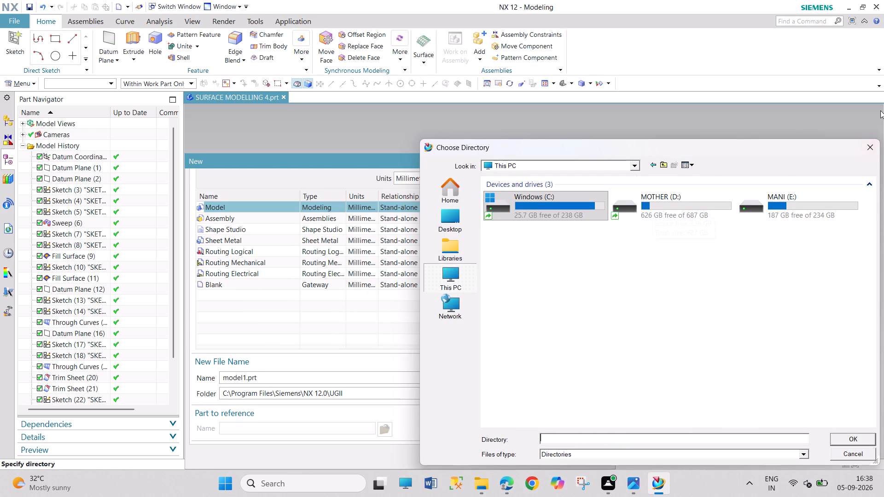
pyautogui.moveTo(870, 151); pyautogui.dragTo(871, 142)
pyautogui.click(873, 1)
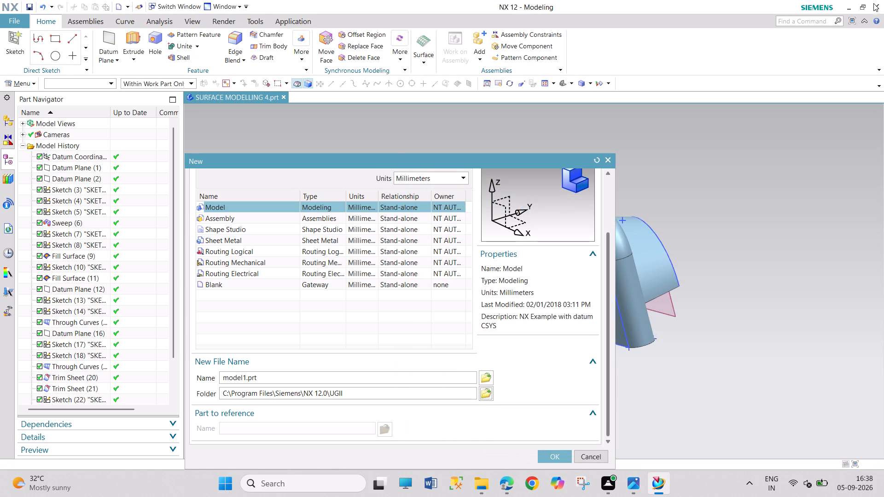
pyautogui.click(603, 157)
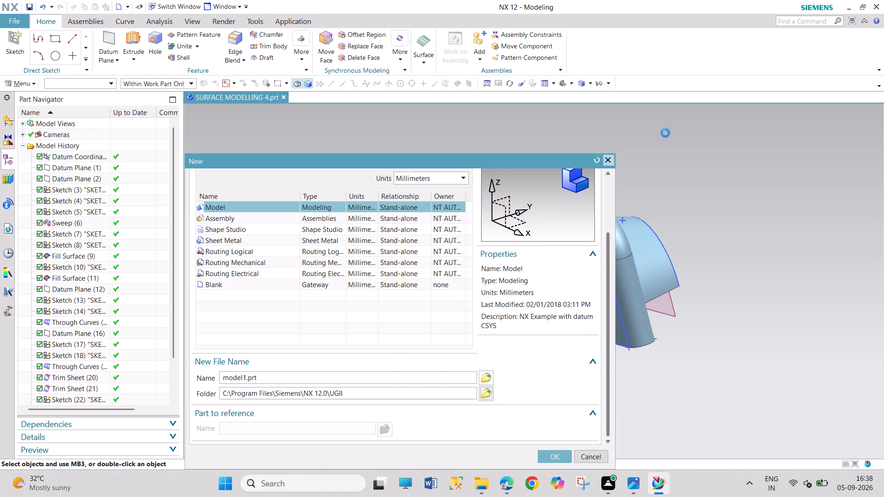
# Close NX 12 with the SURFACE MODELLING 4 part, going back to the shuttle bat PDF drawing.
pyautogui.click(869, 7)
pyautogui.click(873, 7)
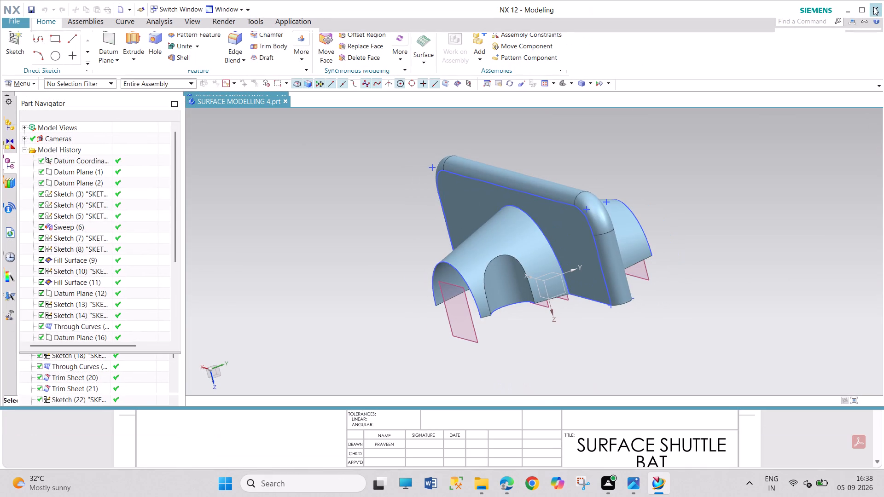
pyautogui.click(877, 11)
pyautogui.click(873, 8)
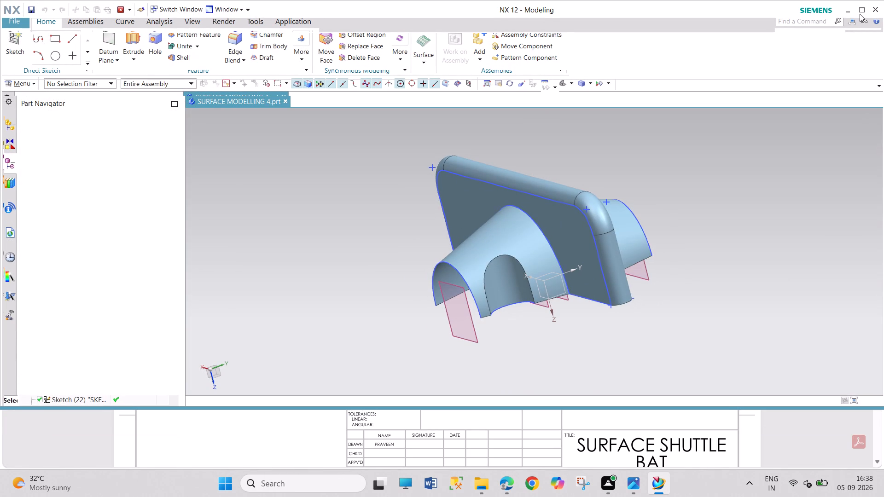
pyautogui.click(860, 13)
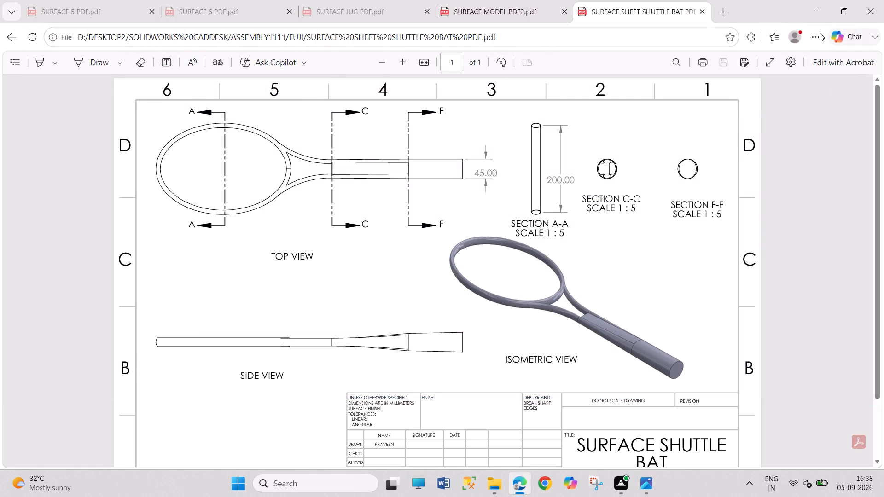
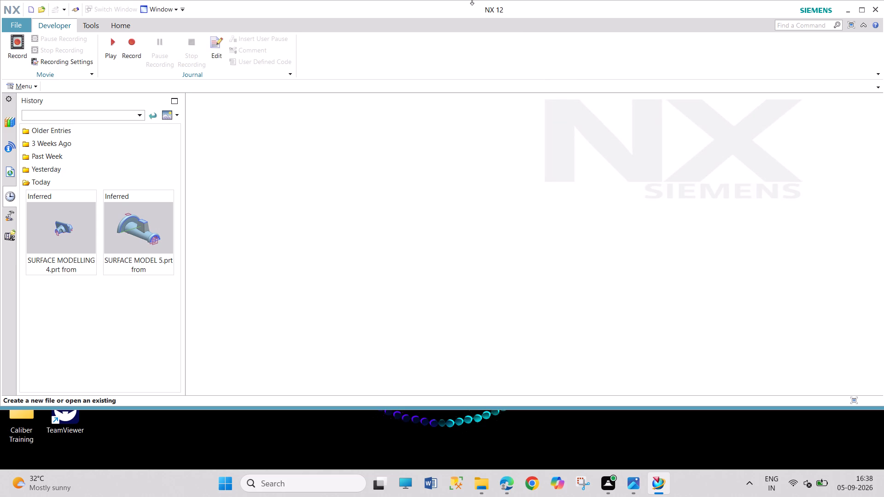
# Start recording a Visual Basic journal named SURFACE SHUTTLE BAT in the NX CAD CADDESK folder under D:\DESKTOP2.
pyautogui.click(126, 48)
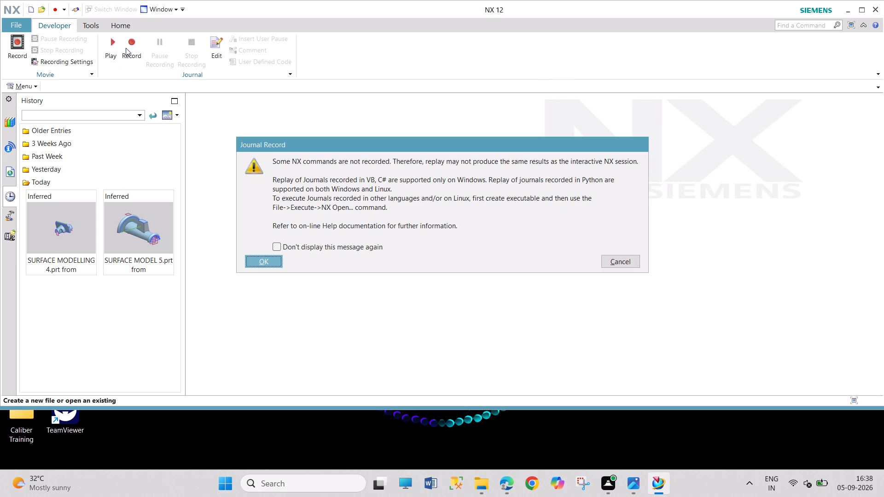
pyautogui.click(276, 264)
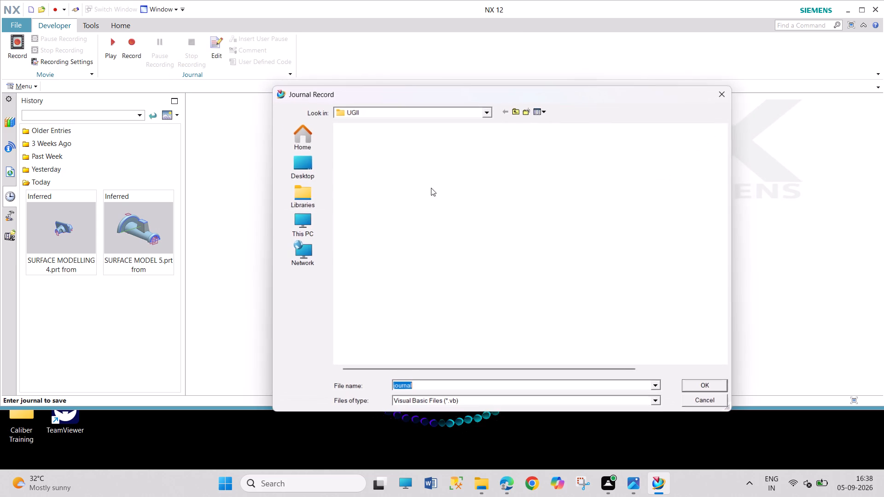
pyautogui.doubleClick(306, 234)
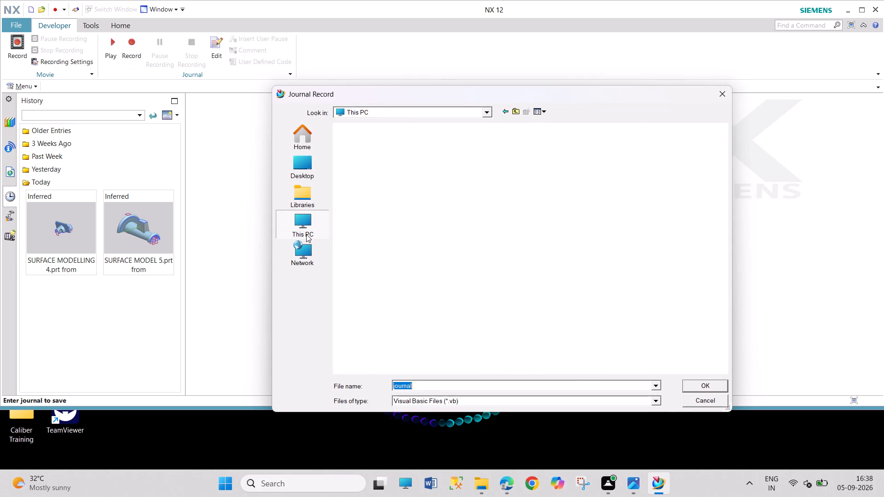
pyautogui.click(504, 157)
pyautogui.moveTo(504, 157); pyautogui.dragTo(504, 163)
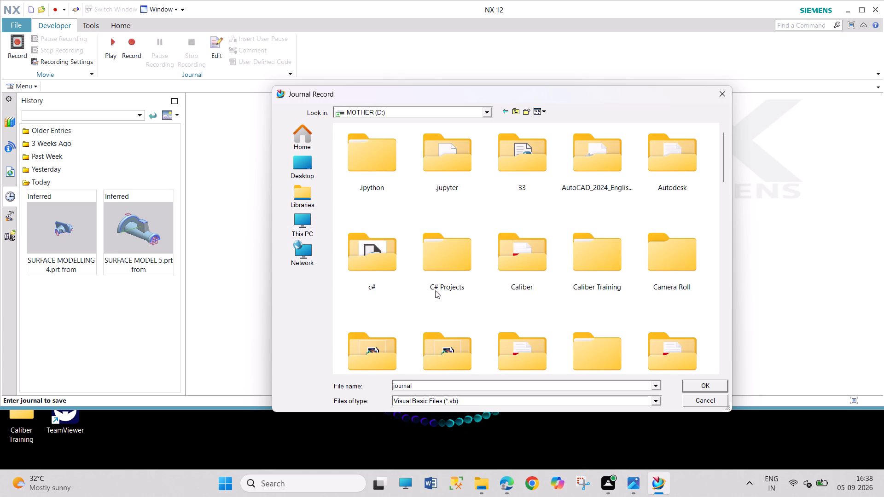
pyautogui.doubleClick(698, 339)
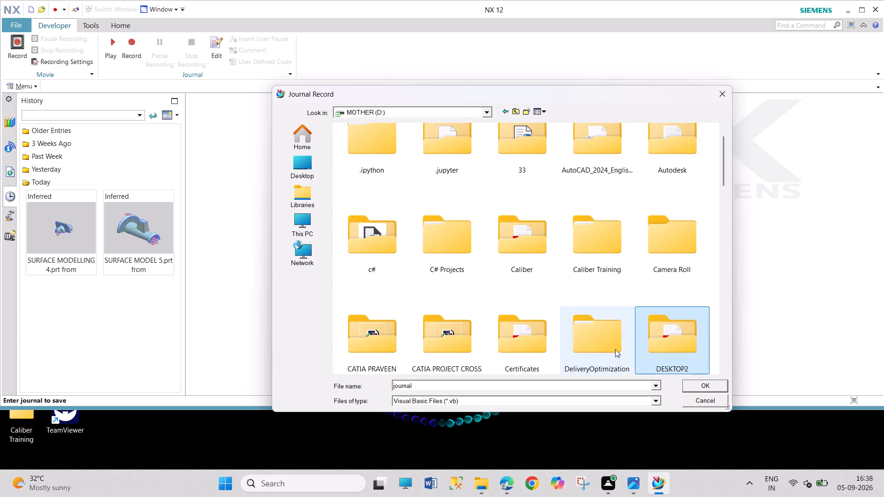
pyautogui.doubleClick(690, 329)
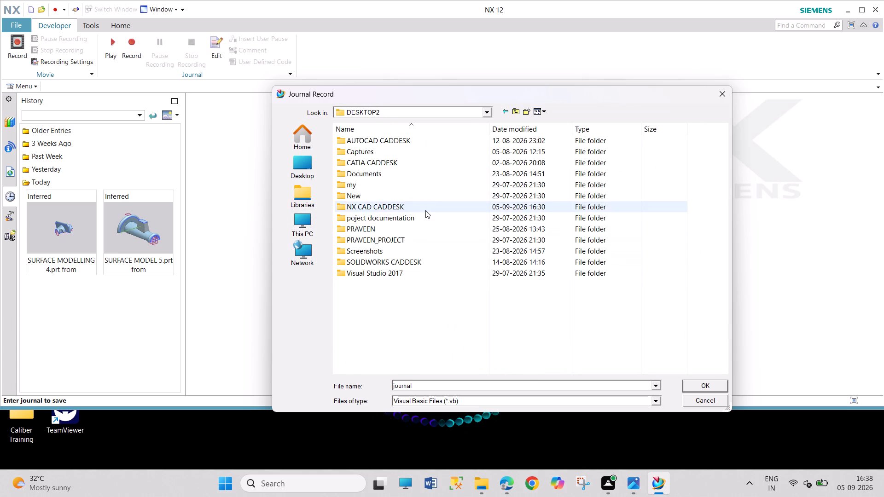
pyautogui.doubleClick(425, 210)
pyautogui.doubleClick(447, 386)
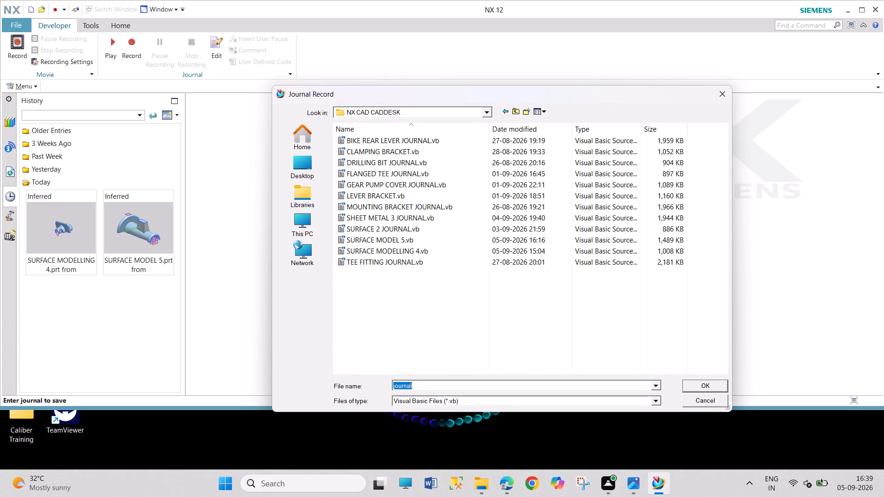
pyautogui.write('SURFACE')
pyautogui.press('space')
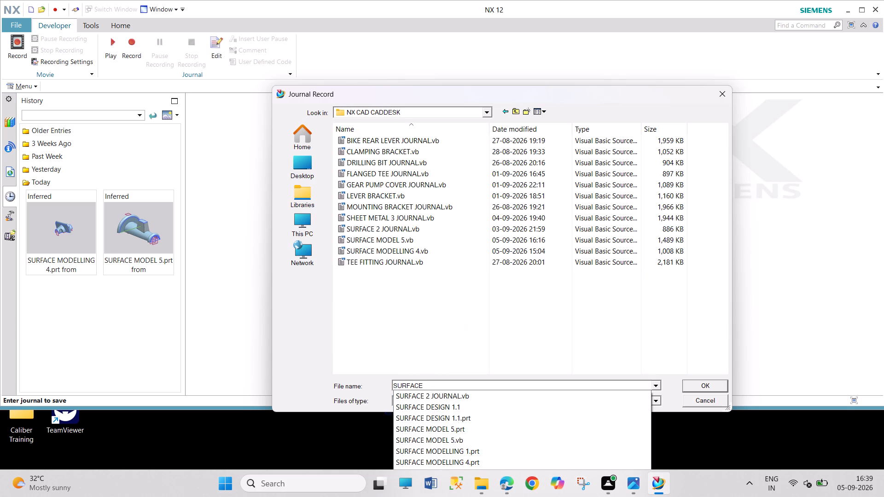
pyautogui.write('SHUTTLE B')
pyautogui.write('AT')
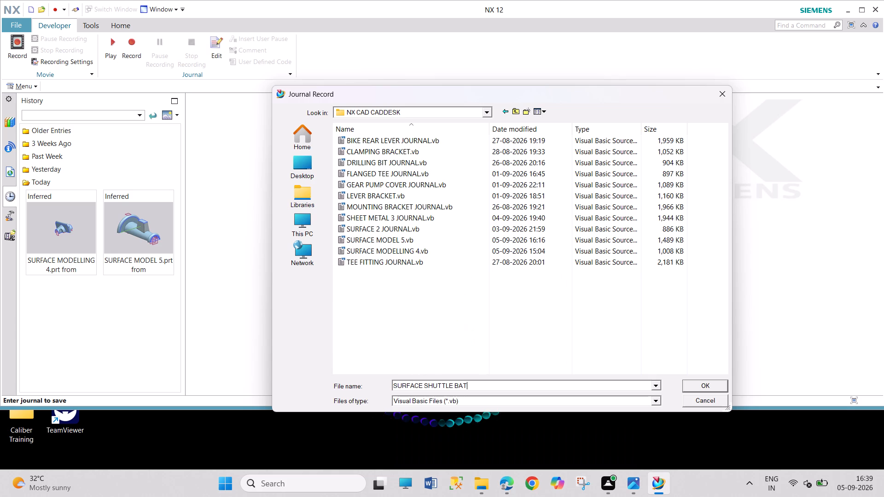
pyautogui.click(697, 387)
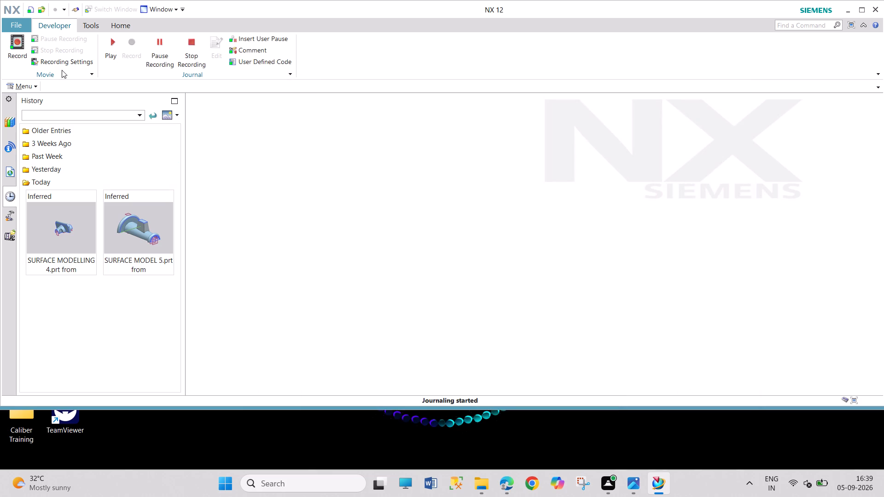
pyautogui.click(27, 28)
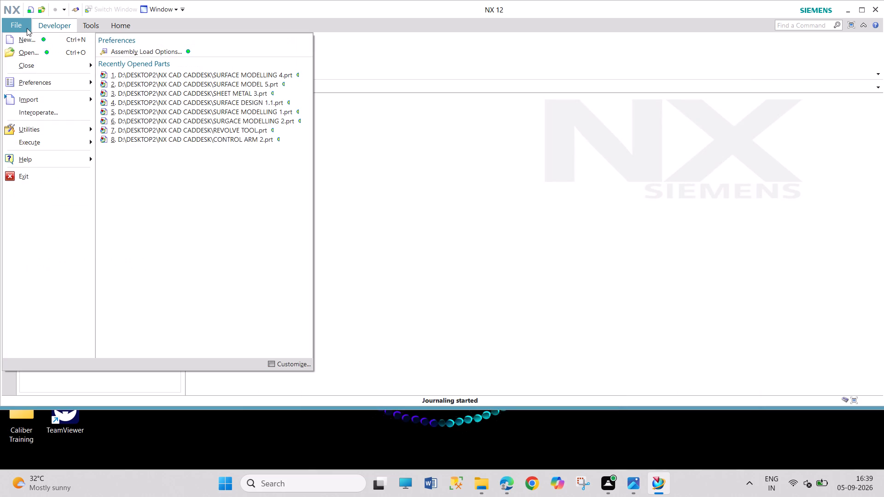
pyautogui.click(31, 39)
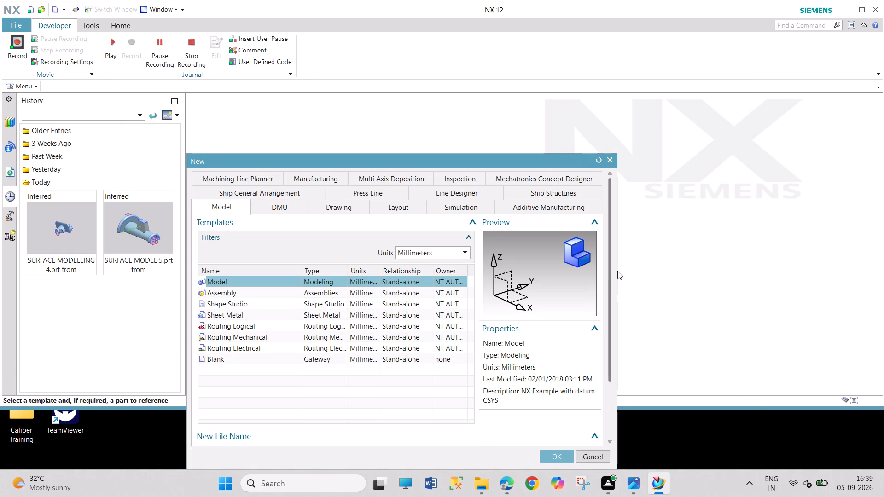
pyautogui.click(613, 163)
# Create a new part named SURFACE SHUTTLE BAT from the millimetre Model template in D:\DESKTOP2\NX CAD CADDESK.
pyautogui.click(122, 24)
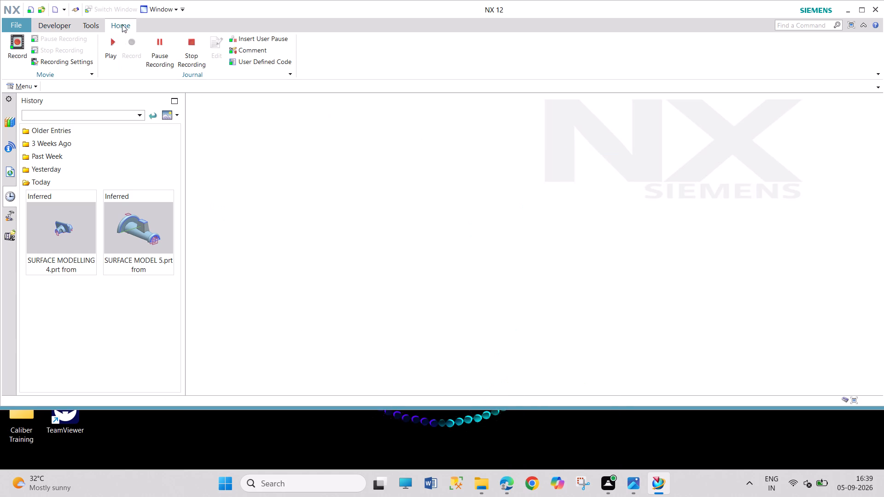
pyautogui.click(14, 54)
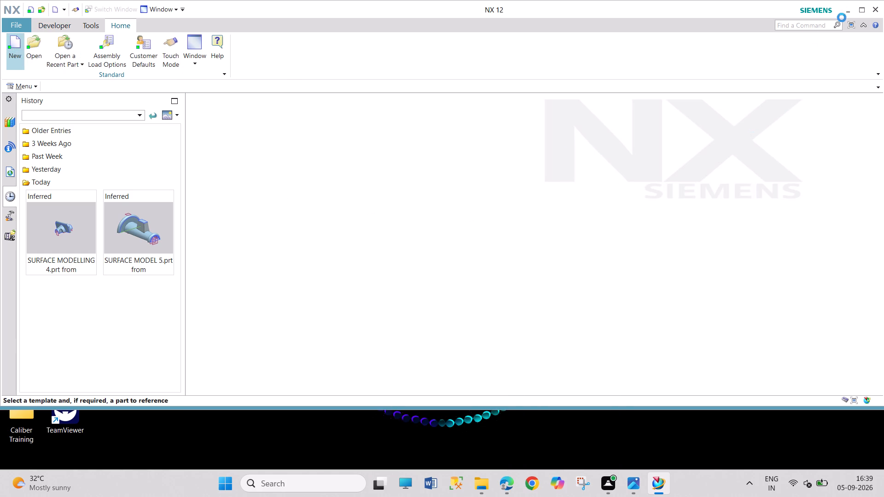
pyautogui.click(862, 8)
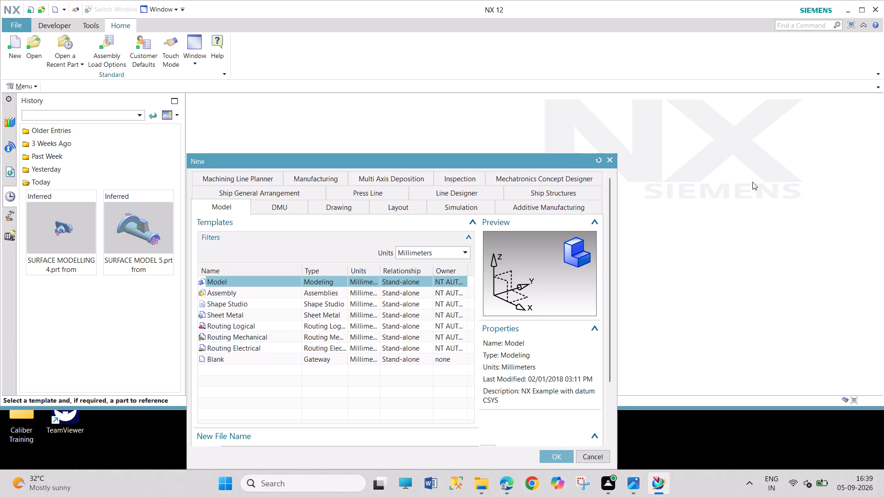
pyautogui.scroll(-5, 566, 396)
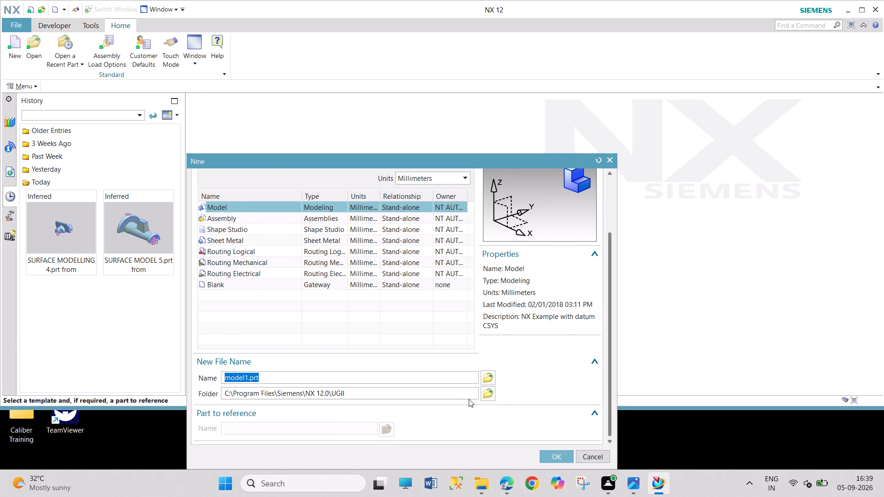
pyautogui.click(490, 392)
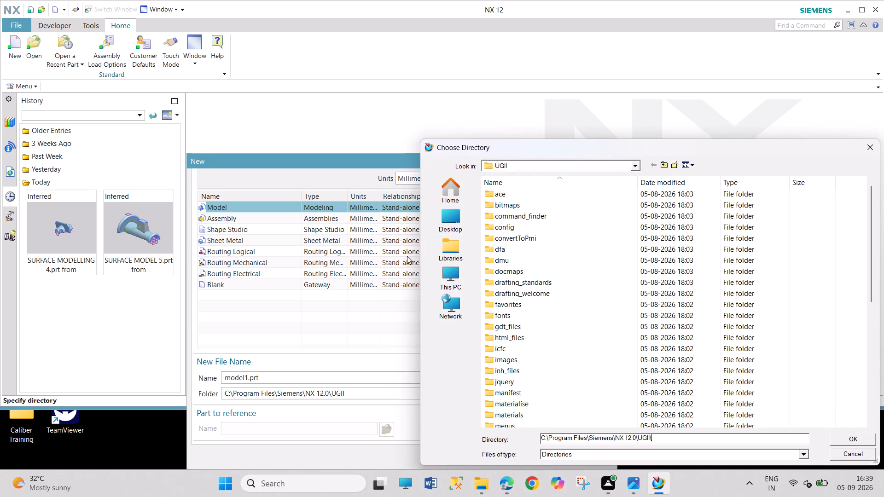
pyautogui.doubleClick(452, 272)
pyautogui.doubleClick(636, 198)
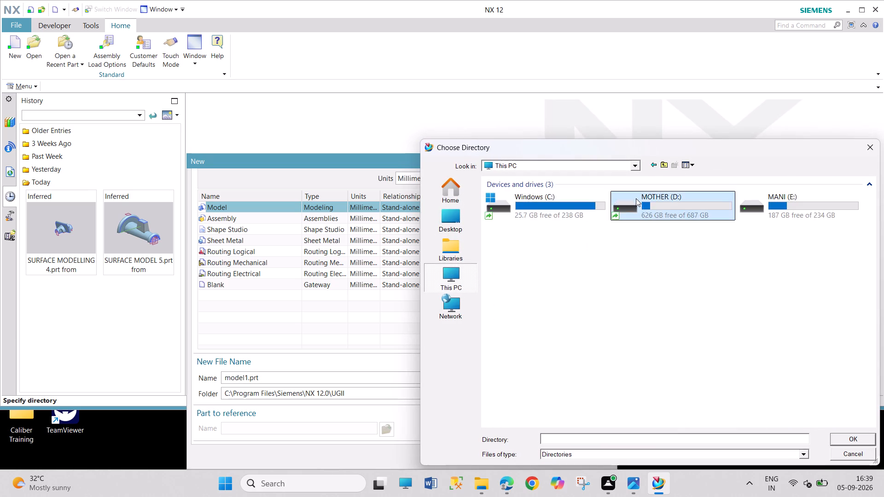
pyautogui.click(831, 396)
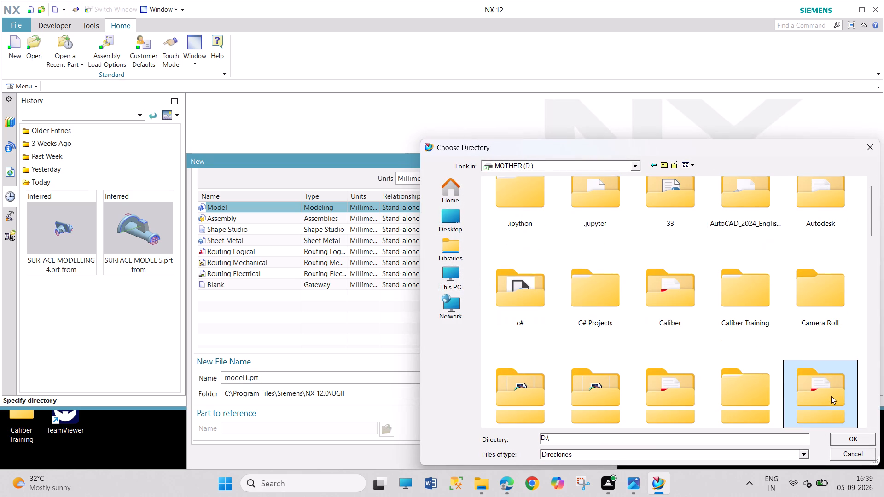
pyautogui.doubleClick(831, 392)
pyautogui.doubleClick(586, 262)
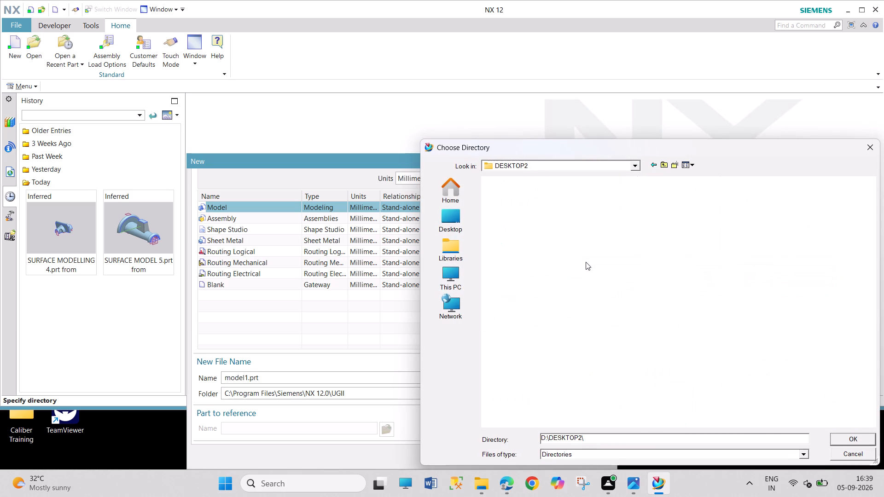
pyautogui.click(861, 443)
pyautogui.doubleClick(262, 376)
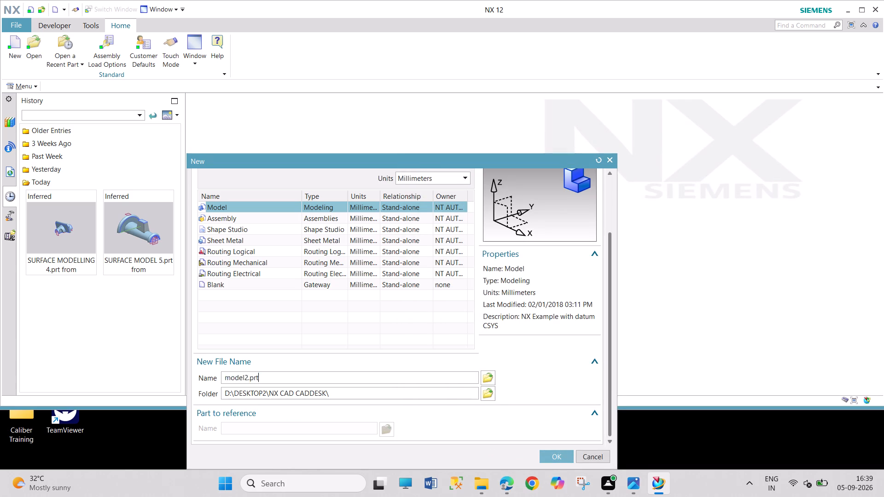
pyautogui.write('SURFACE')
pyautogui.press('space')
pyautogui.write('SHUTTLE BAT')
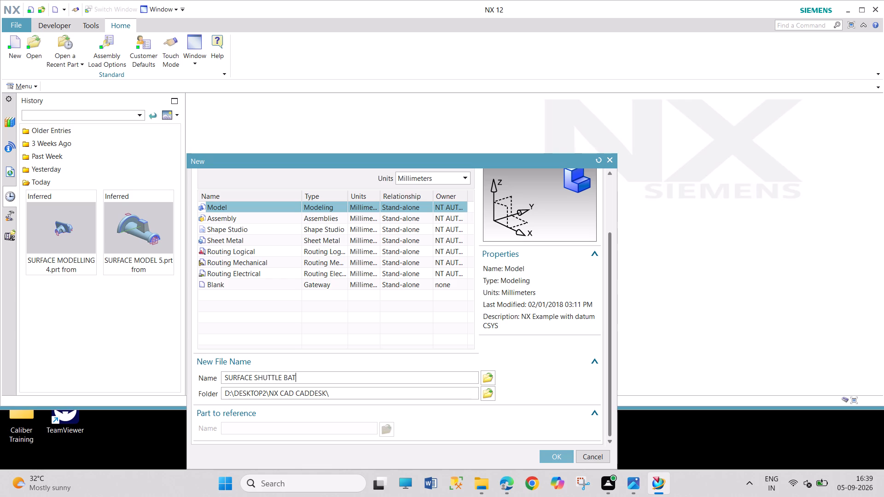
pyautogui.click(561, 458)
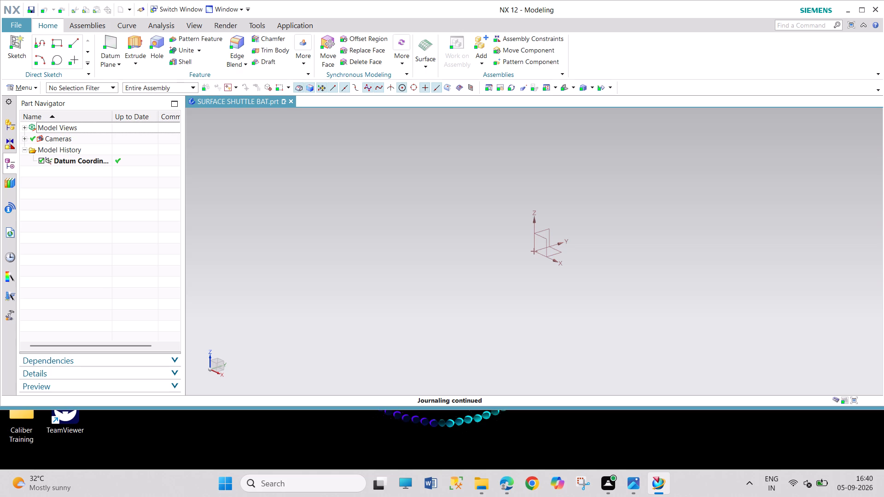
# Maximize the NX window and create a sketch in the task environment on the XY plane of the datum coordinate system.
pyautogui.click(861, 12)
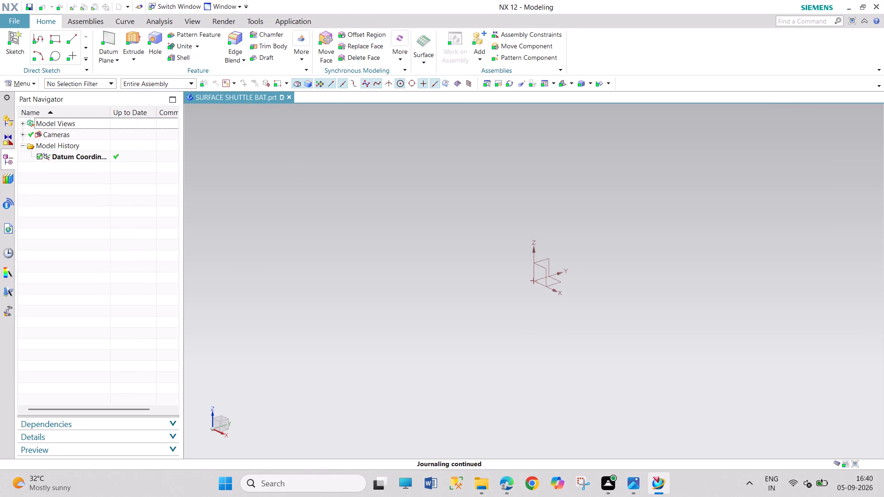
pyautogui.click(32, 80)
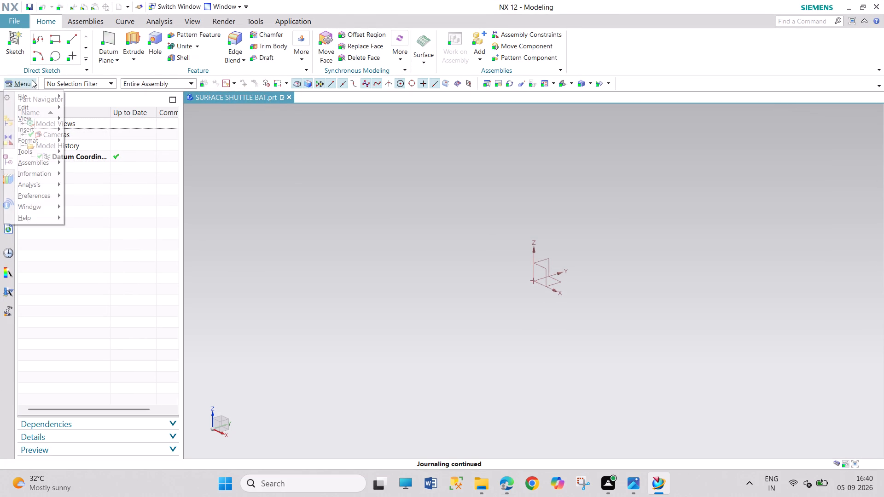
pyautogui.click(36, 127)
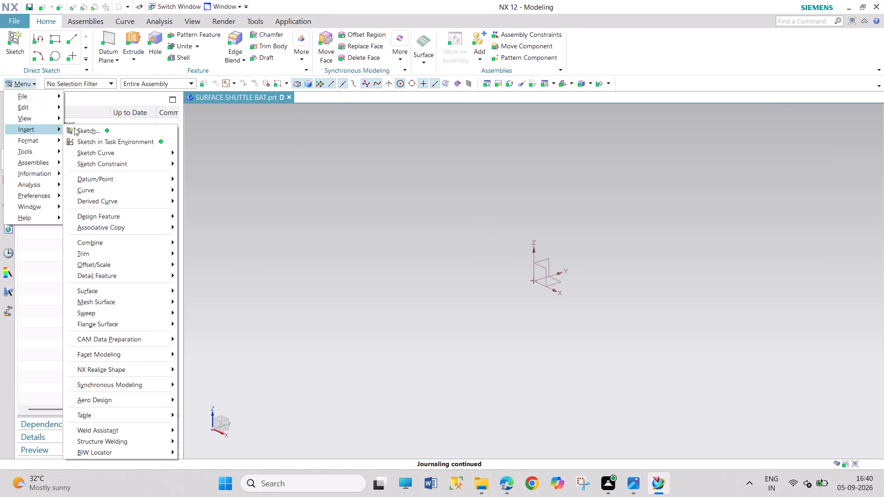
pyautogui.click(100, 143)
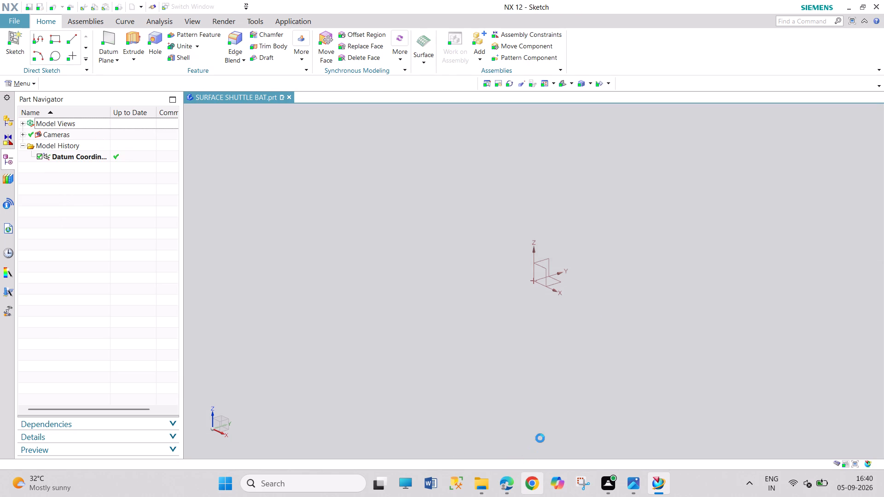
pyautogui.click(561, 283)
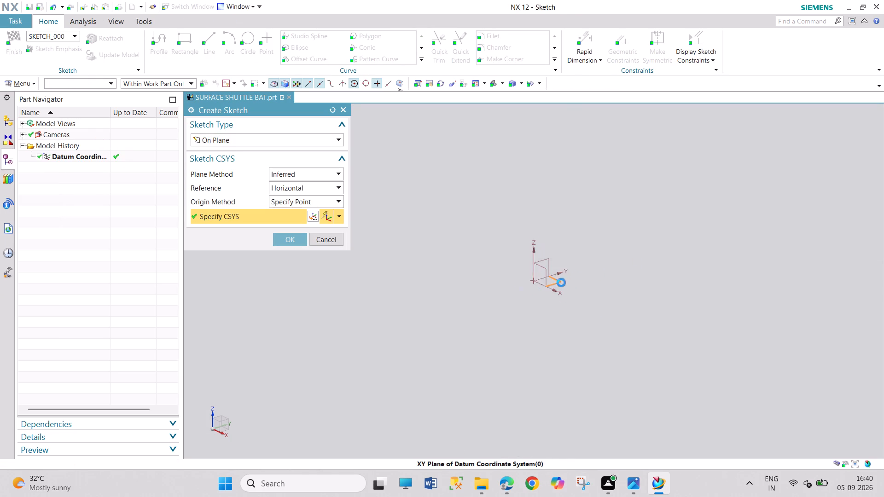
pyautogui.click(295, 241)
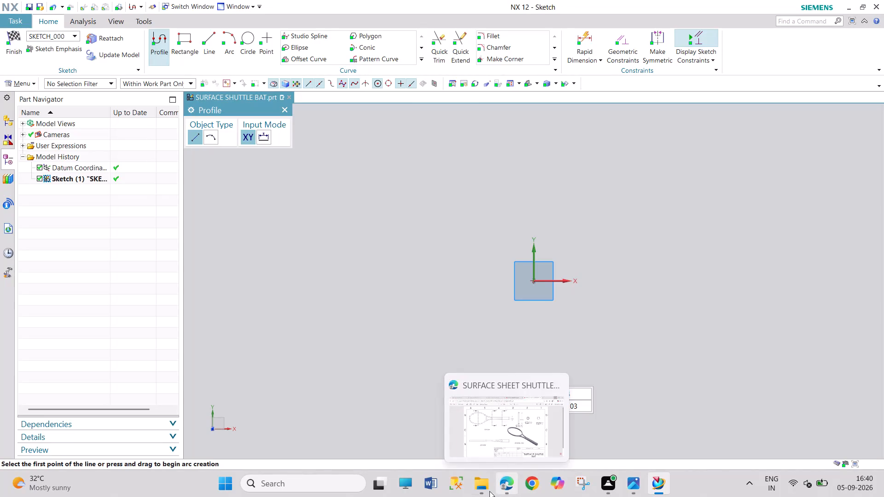
# Switch to File Explorer, view the Sample Drawing for Training_20260819 PDF from the Downloads folder, and return to that folder.
pyautogui.moveTo(482, 491); pyautogui.dragTo(482, 483)
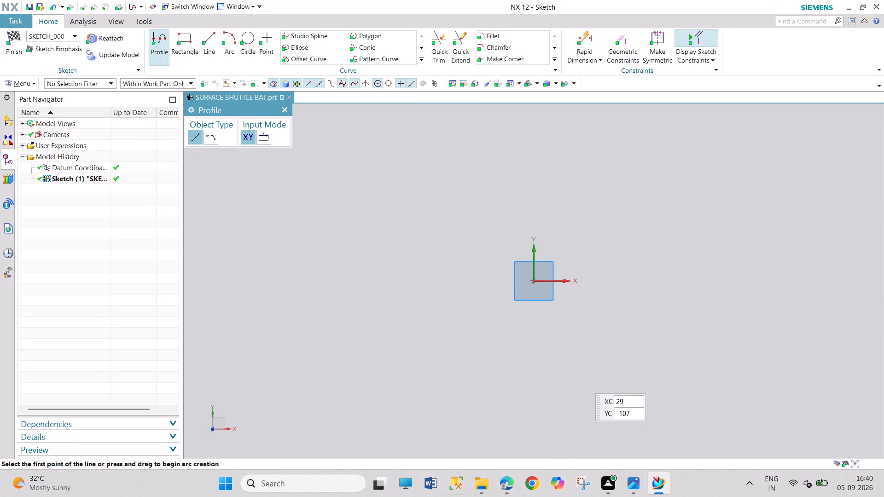
pyautogui.click(483, 490)
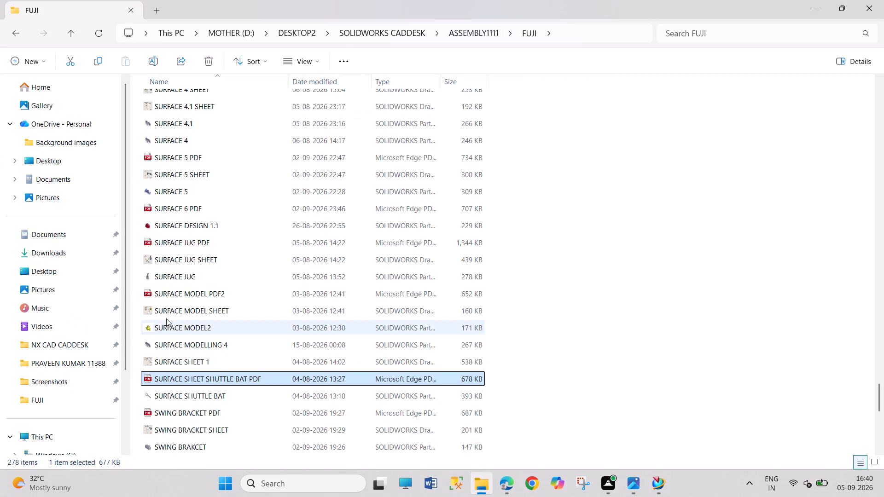
pyautogui.click(88, 242)
pyautogui.click(88, 251)
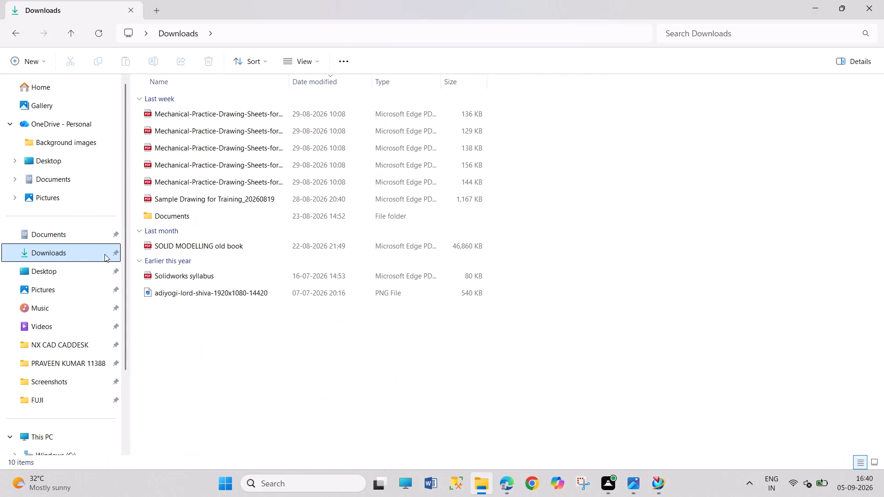
pyautogui.doubleClick(209, 203)
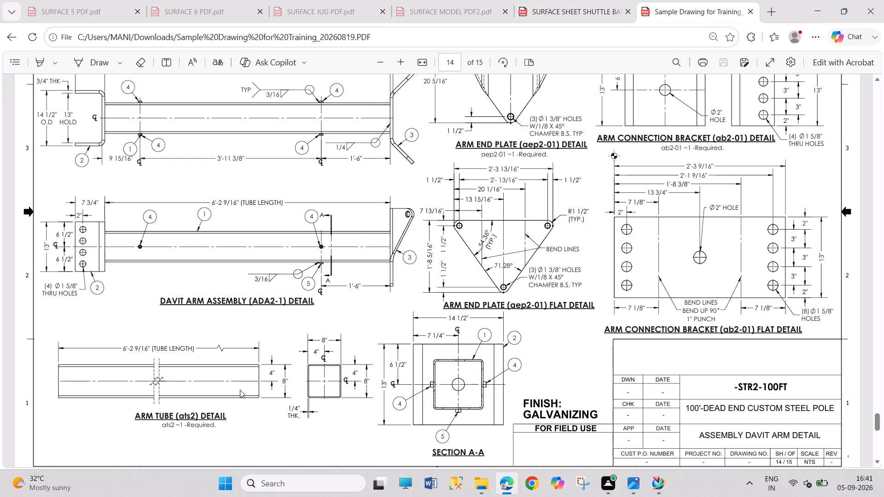
pyautogui.click(479, 485)
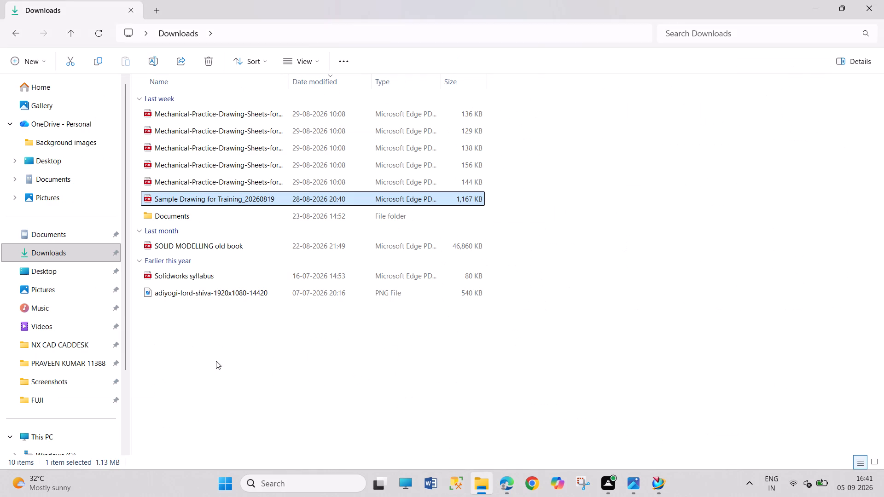
# Open the SOLID MODELLING old book PDF from Downloads and look through it for the Surface Module exercises.
pyautogui.doubleClick(241, 240)
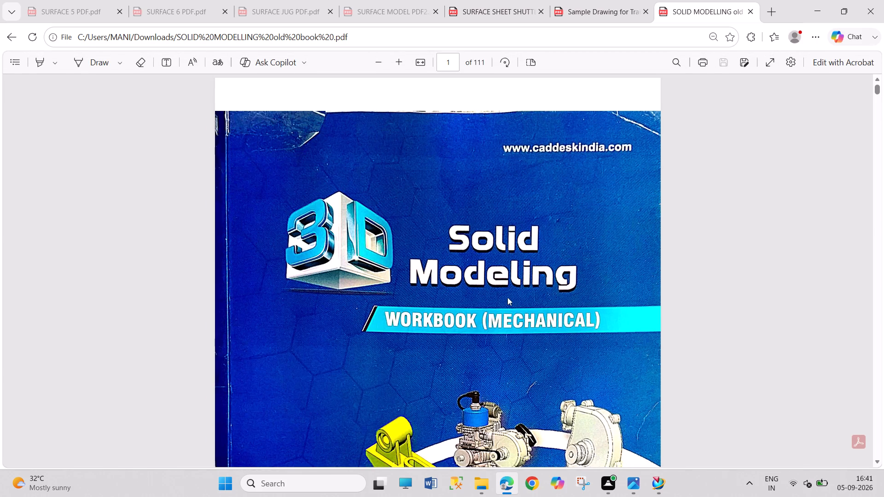
pyautogui.scroll(-11, 498, 309)
pyautogui.scroll(-17, 498, 316)
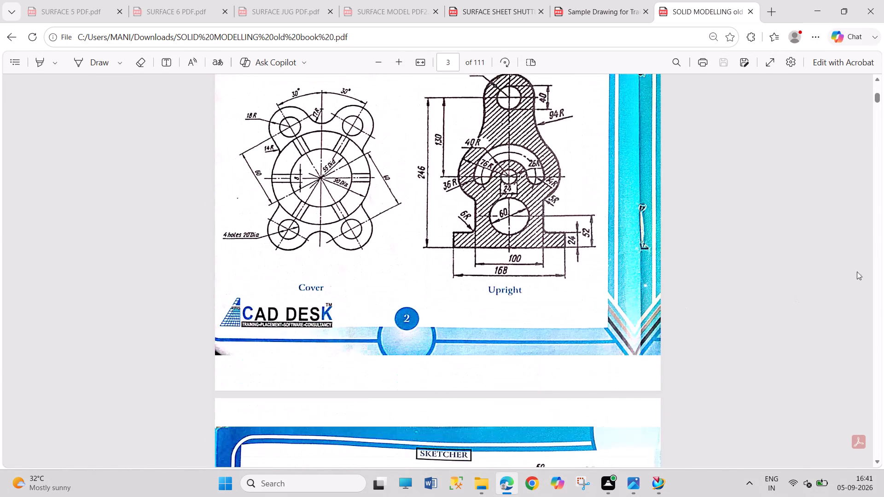
pyautogui.moveTo(874, 94); pyautogui.dragTo(874, 176)
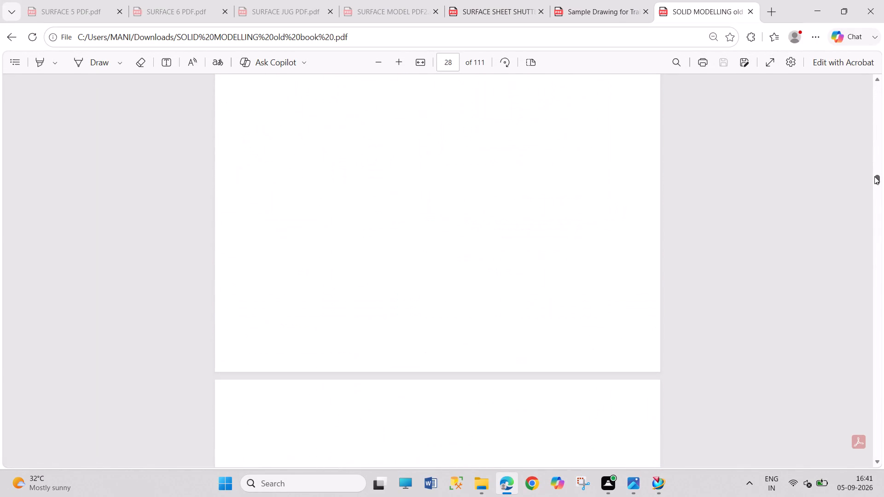
pyautogui.scroll(-8, 610, 248)
pyautogui.moveTo(875, 184); pyautogui.dragTo(875, 185)
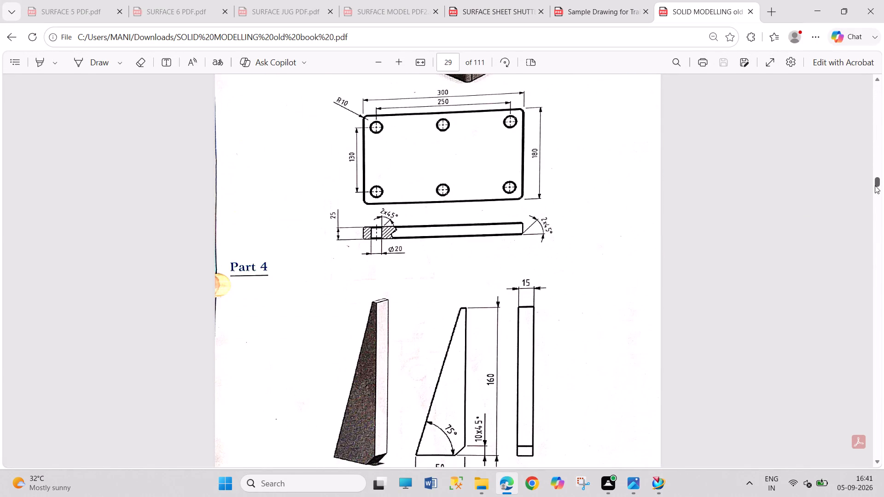
pyautogui.moveTo(875, 185); pyautogui.dragTo(875, 295)
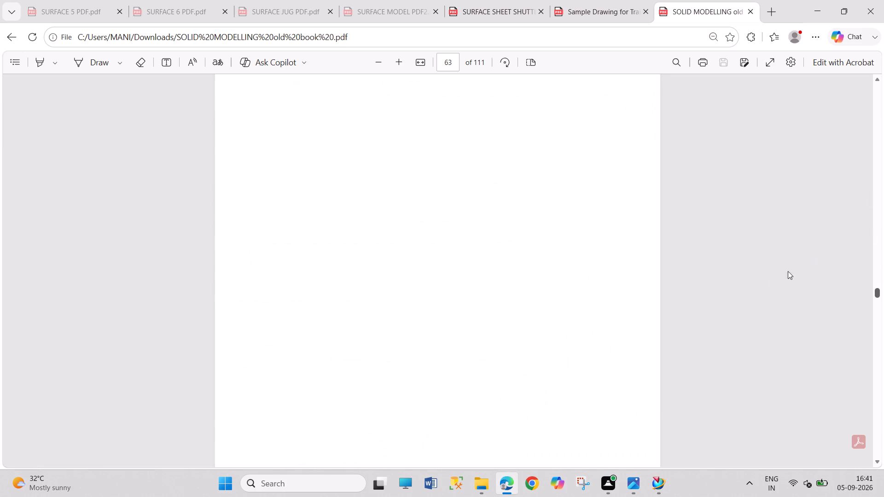
pyautogui.scroll(-20, 754, 285)
pyautogui.scroll(-17, 754, 285)
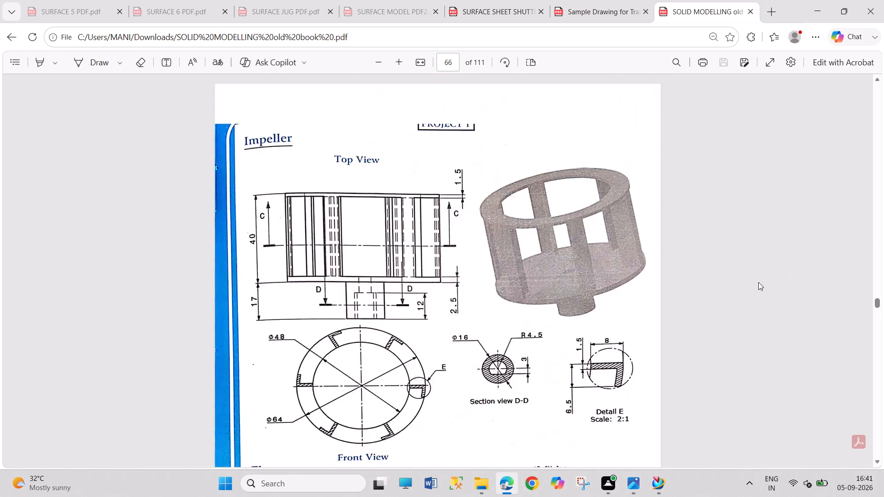
pyautogui.scroll(-20, 758, 282)
pyautogui.scroll(-11, 758, 282)
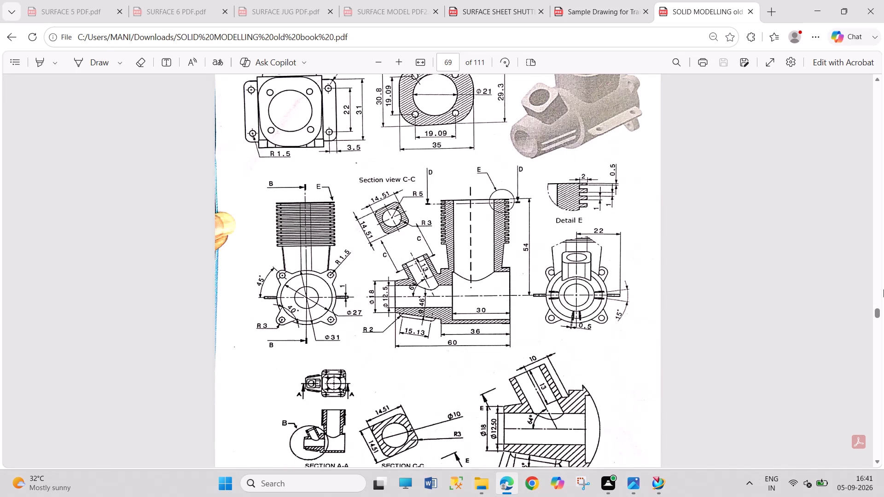
pyautogui.moveTo(877, 313); pyautogui.dragTo(878, 354)
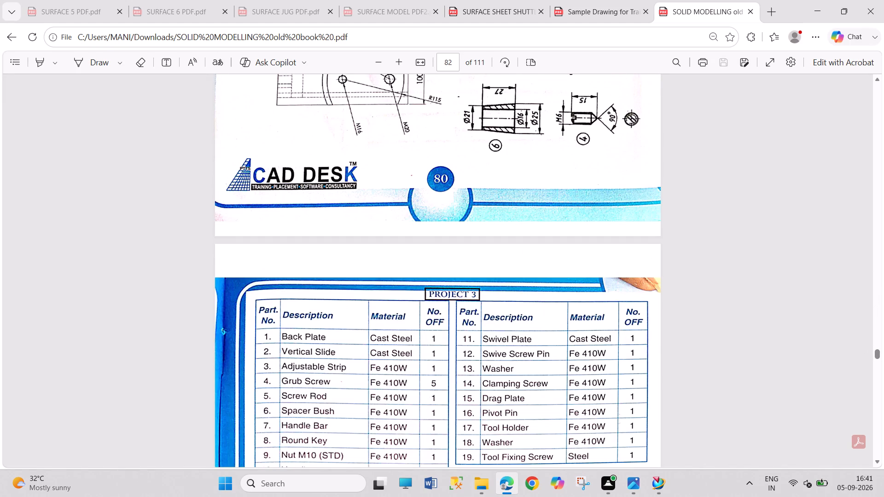
pyautogui.moveTo(878, 353); pyautogui.dragTo(878, 369)
pyautogui.scroll(4, 727, 312)
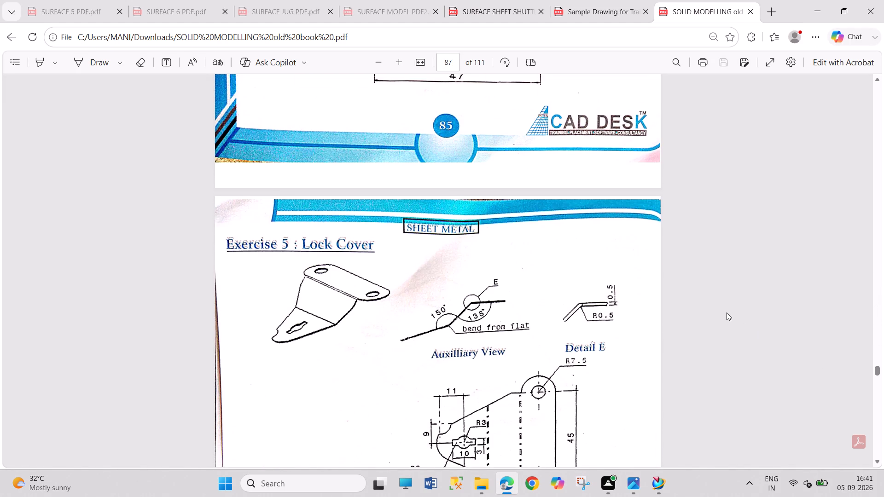
pyautogui.scroll(17, 727, 312)
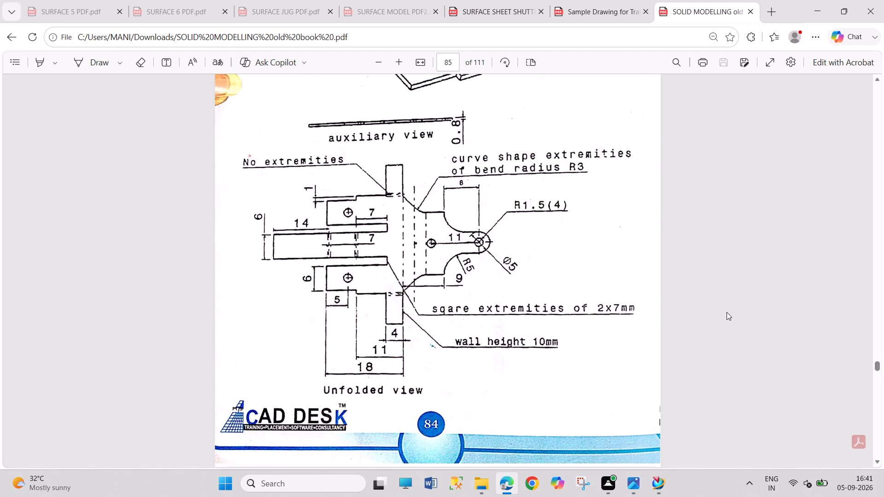
pyautogui.scroll(-20, 727, 312)
pyautogui.scroll(-10, 727, 312)
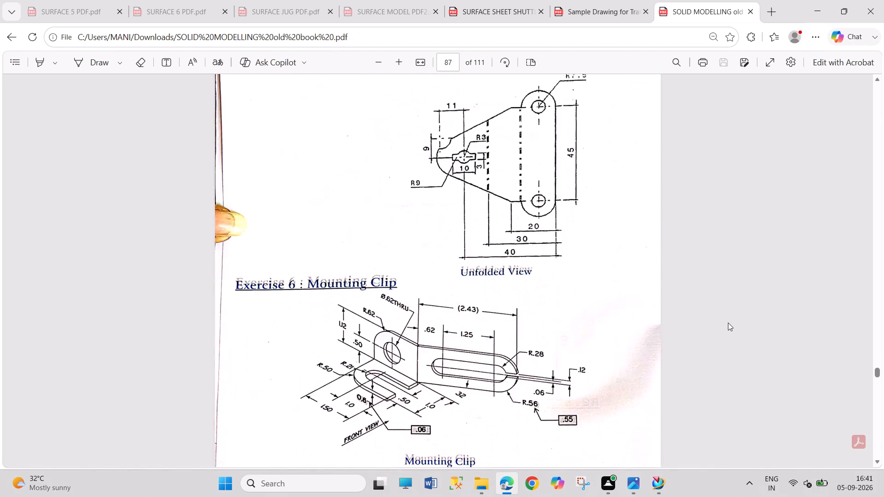
pyautogui.scroll(-20, 728, 323)
pyautogui.scroll(-20, 728, 323)
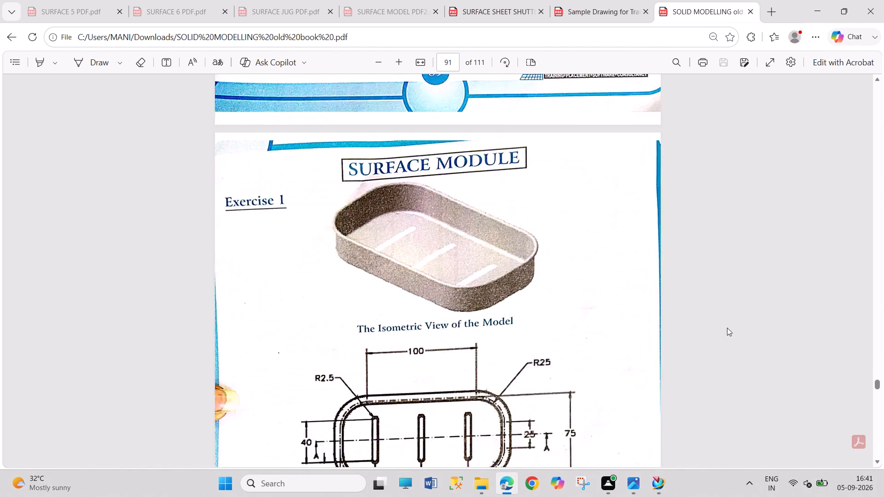
# Examine the Surface Module and sheet exercise drawings from page 91 to the end of the workbook.
pyautogui.scroll(-18, 727, 328)
pyautogui.scroll(-5, 726, 331)
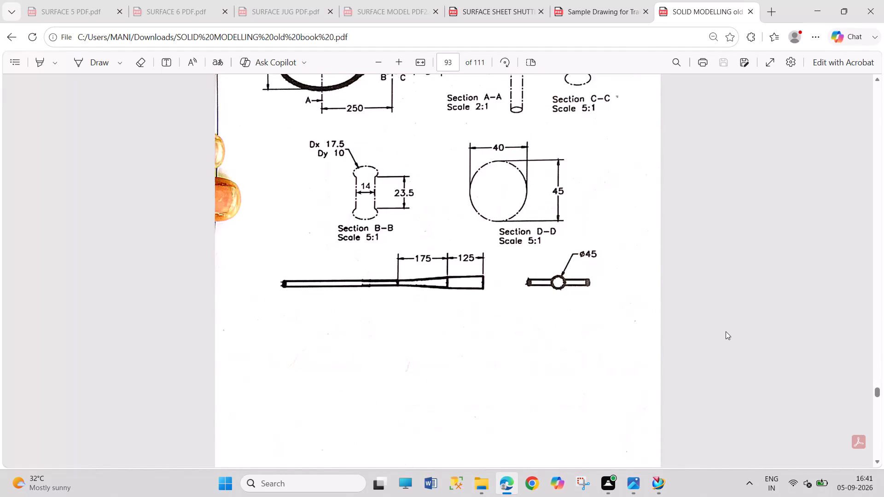
pyautogui.scroll(-20, 726, 331)
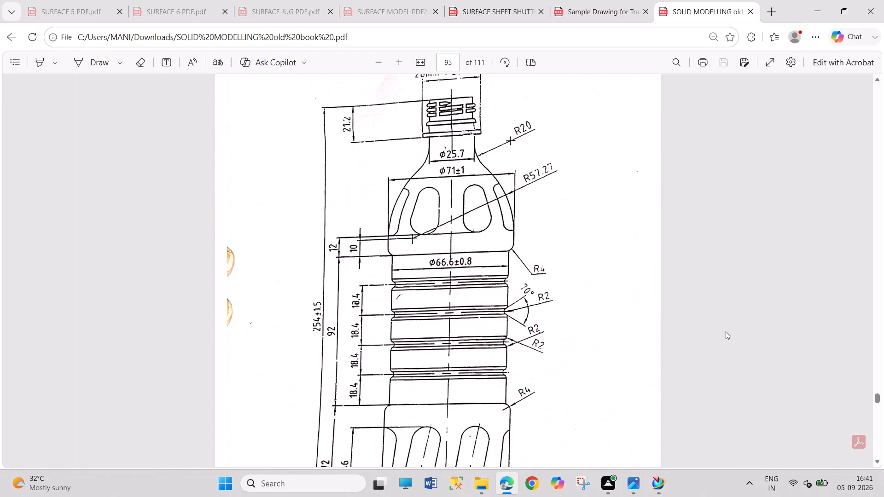
pyautogui.scroll(-17, 726, 331)
pyautogui.scroll(-4, 726, 334)
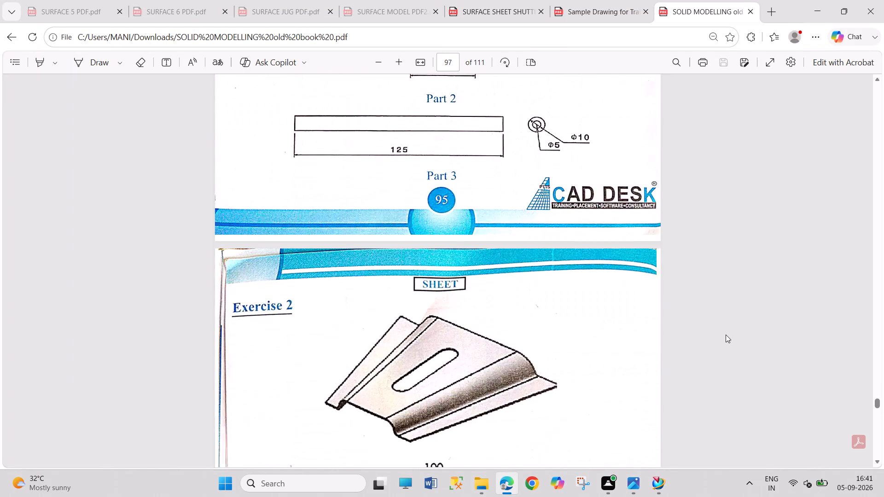
pyautogui.scroll(-19, 726, 335)
pyautogui.scroll(-6, 726, 335)
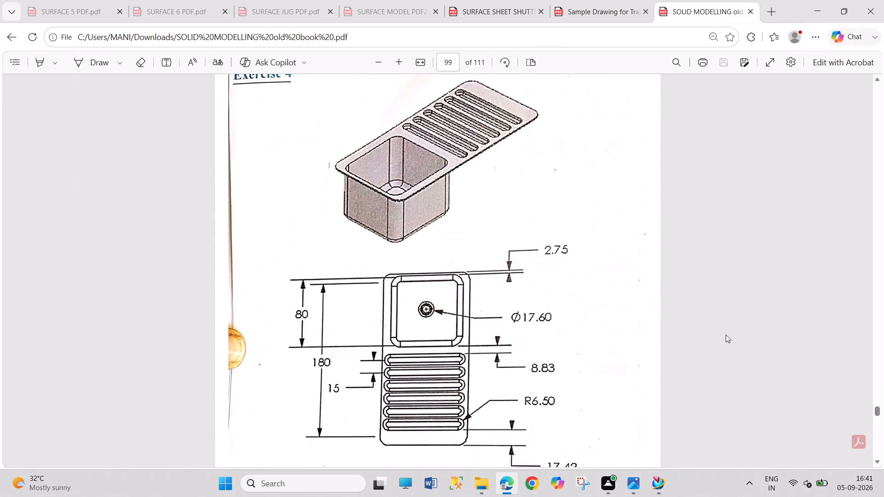
pyautogui.scroll(-20, 726, 335)
pyautogui.scroll(-14, 726, 335)
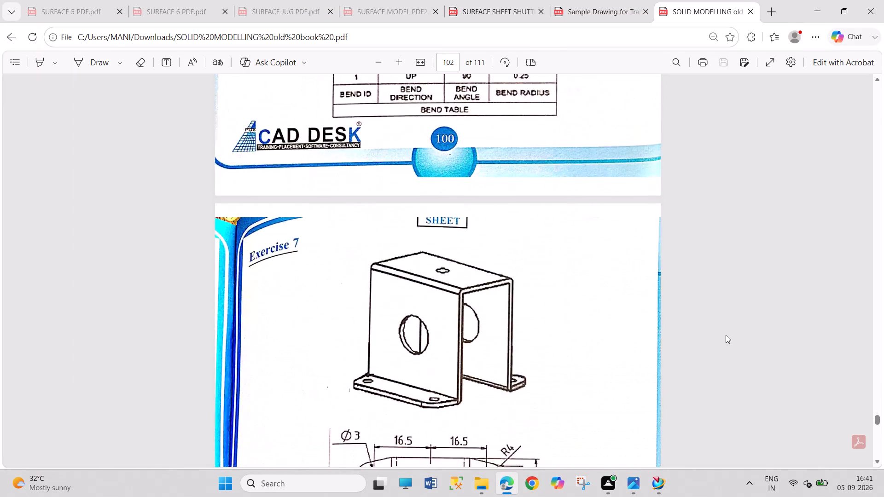
pyautogui.scroll(-20, 726, 335)
pyautogui.scroll(-14, 726, 335)
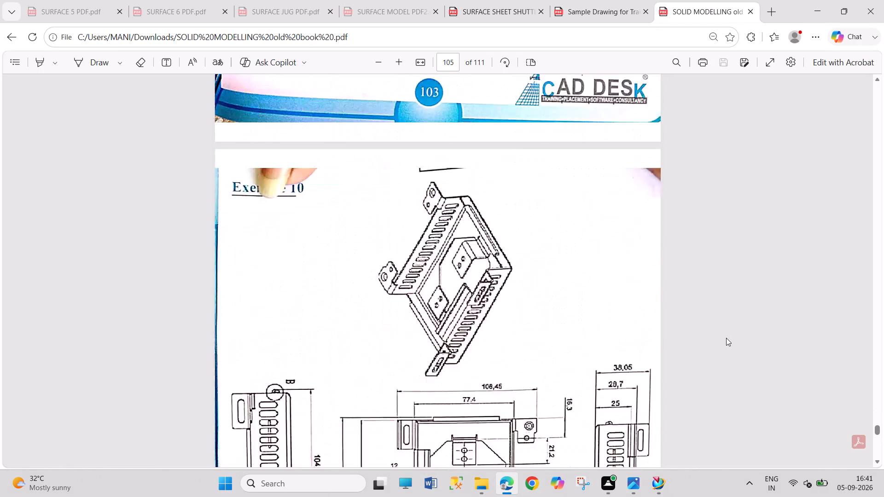
pyautogui.scroll(-20, 726, 338)
pyautogui.scroll(-14, 726, 338)
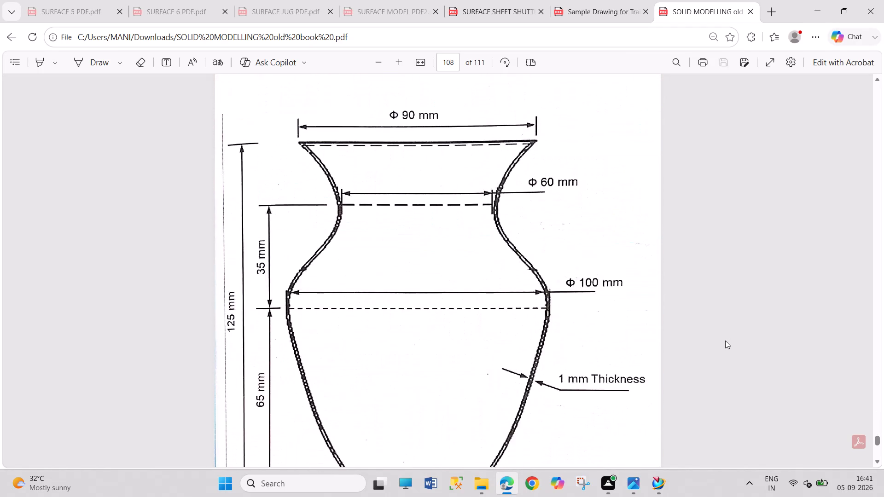
pyautogui.scroll(-11, 725, 341)
pyautogui.scroll(-20, 724, 344)
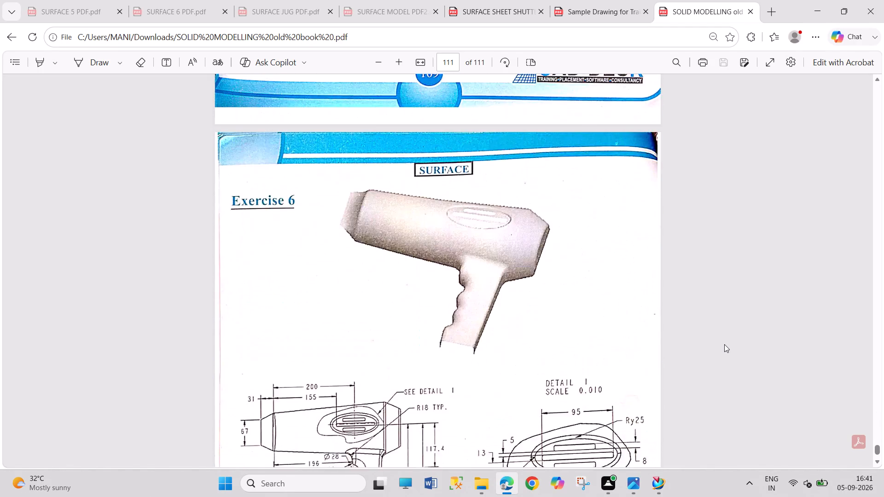
pyautogui.scroll(-12, 724, 344)
# Look back through the workbook's surface and sheet exercises and view the Surface Exercise 3 racket drawing on page 93.
pyautogui.scroll(16, 724, 345)
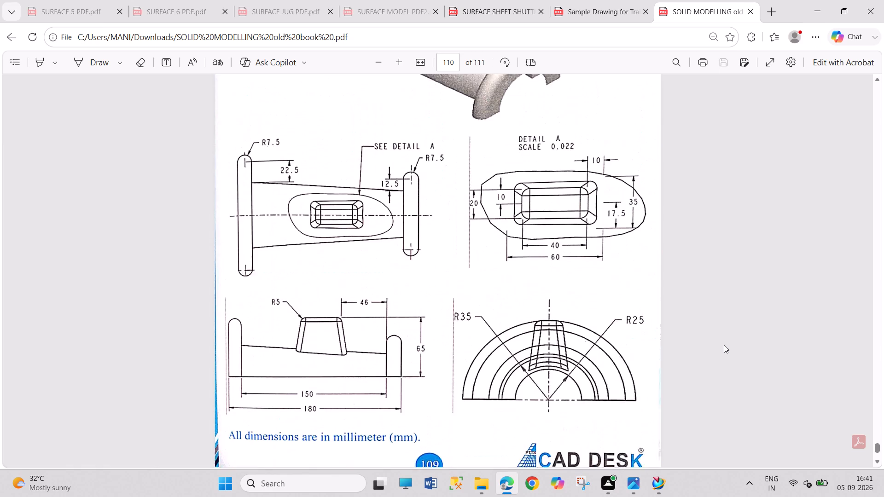
pyautogui.scroll(20, 724, 345)
pyautogui.scroll(20, 724, 345)
pyautogui.scroll(7, 724, 345)
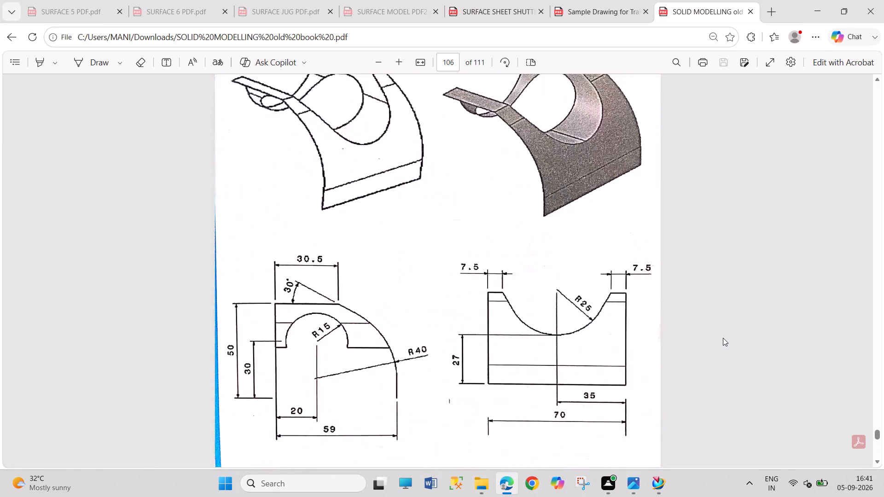
pyautogui.scroll(20, 723, 338)
pyautogui.scroll(20, 723, 338)
pyautogui.scroll(7, 723, 338)
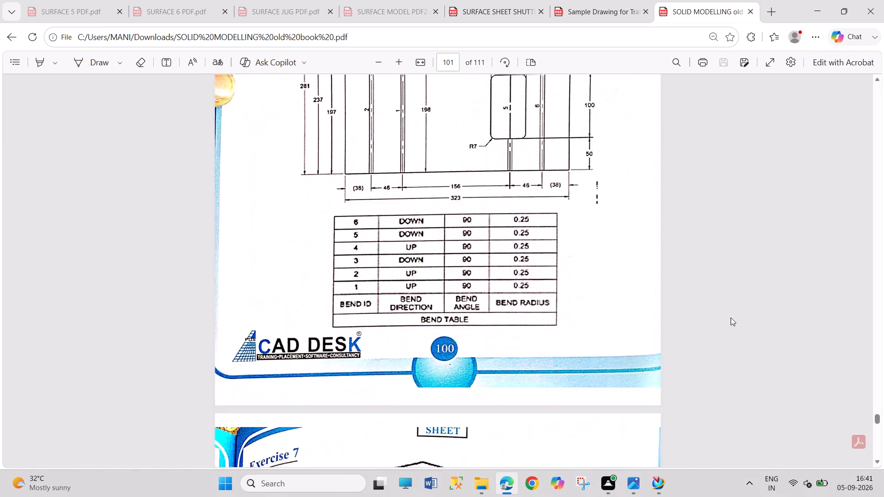
pyautogui.scroll(20, 731, 318)
pyautogui.scroll(20, 731, 318)
pyautogui.scroll(7, 731, 318)
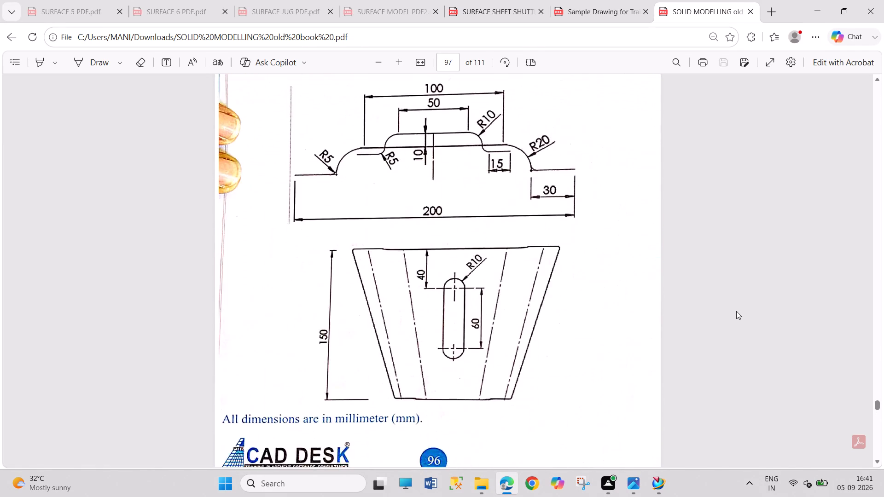
pyautogui.scroll(20, 736, 311)
pyautogui.scroll(20, 736, 311)
pyautogui.scroll(6, 736, 311)
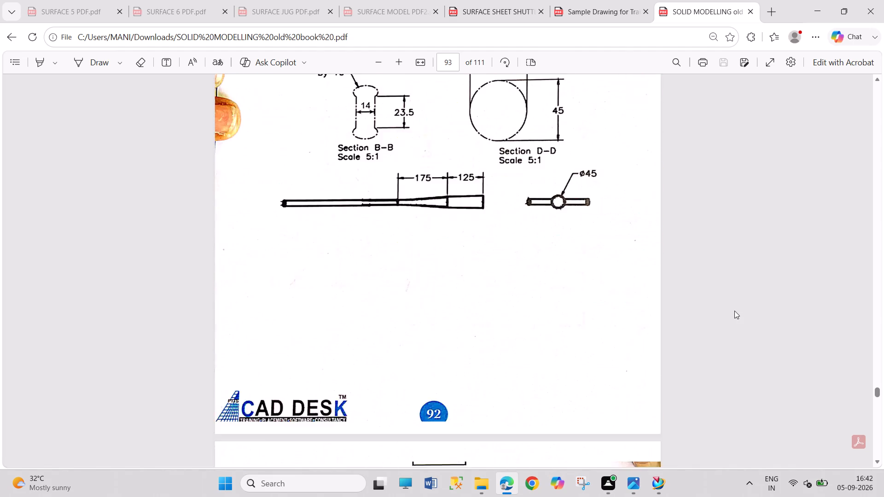
pyautogui.scroll(16, 734, 311)
pyautogui.scroll(14, 734, 310)
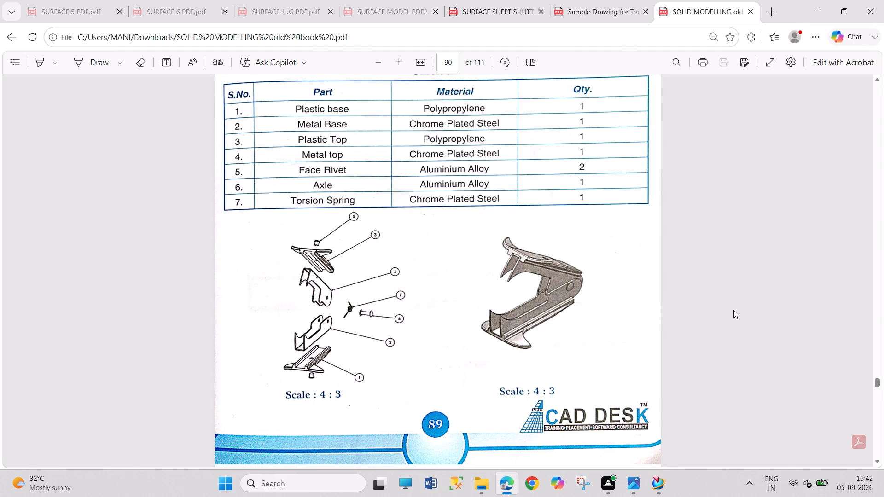
pyautogui.scroll(20, 733, 310)
pyautogui.scroll(-7, 733, 311)
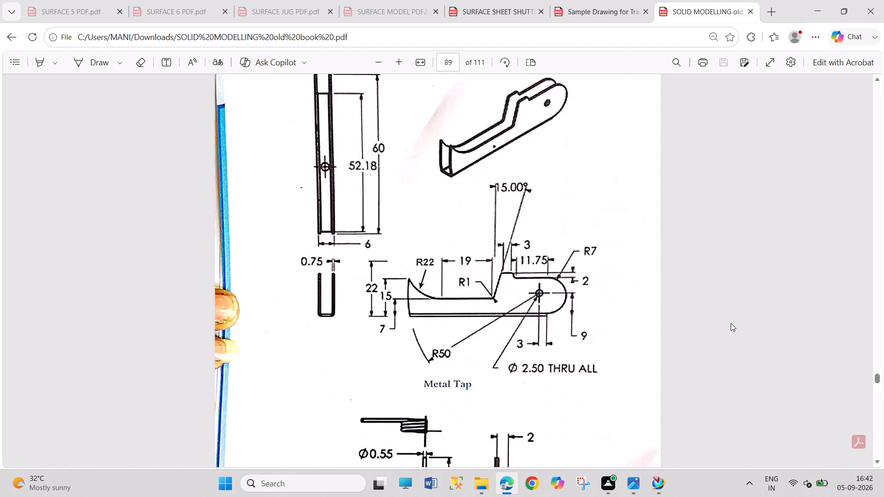
pyautogui.scroll(-19, 731, 344)
pyautogui.scroll(-16, 731, 358)
pyautogui.scroll(-6, 729, 362)
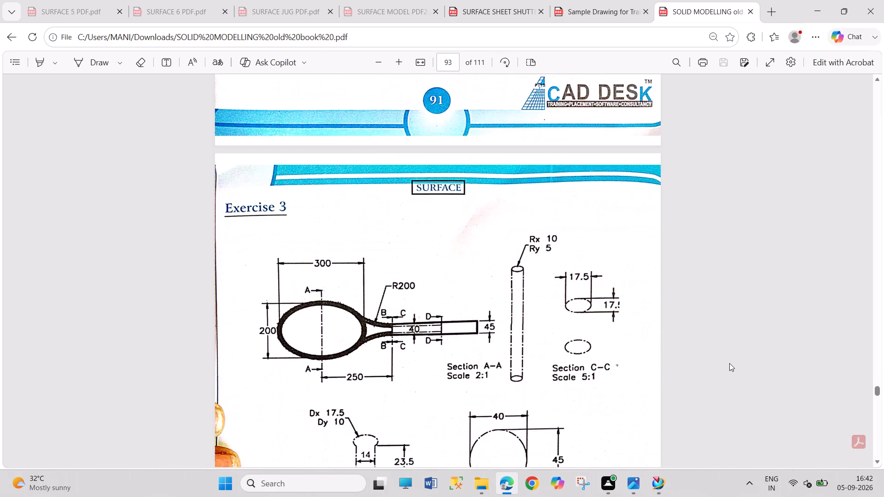
# Look back through the SOLID MODELLING old book's sheet metal exercise drawings, from page 93 to about page 83.
pyautogui.scroll(20, 729, 363)
pyautogui.scroll(13, 729, 363)
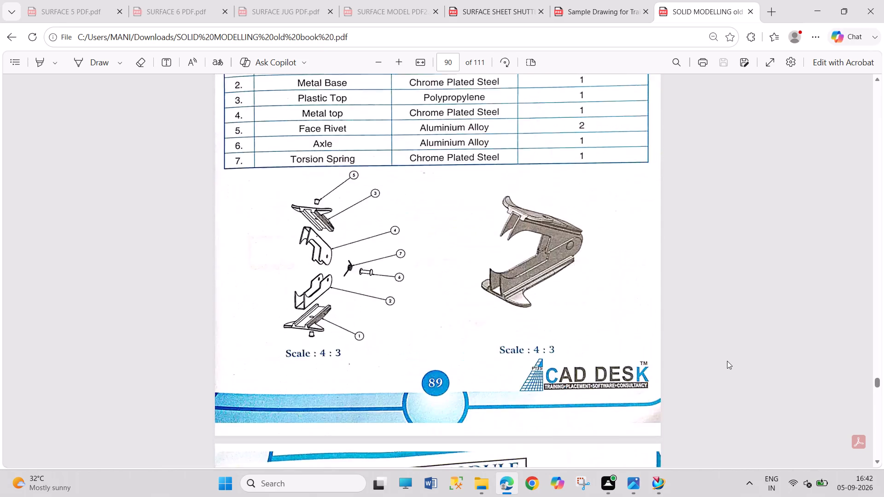
pyautogui.scroll(15, 727, 361)
pyautogui.scroll(7, 726, 360)
pyautogui.scroll(14, 726, 360)
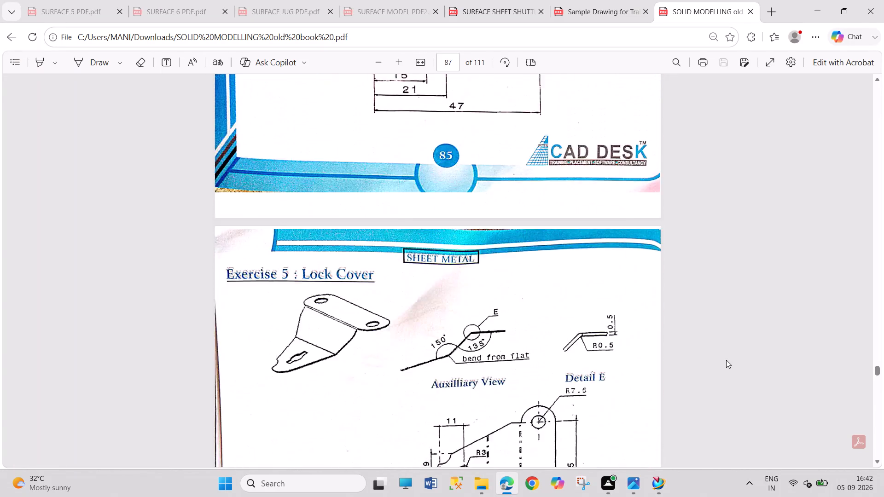
pyautogui.scroll(14, 726, 360)
pyautogui.scroll(20, 726, 360)
pyautogui.scroll(4, 726, 360)
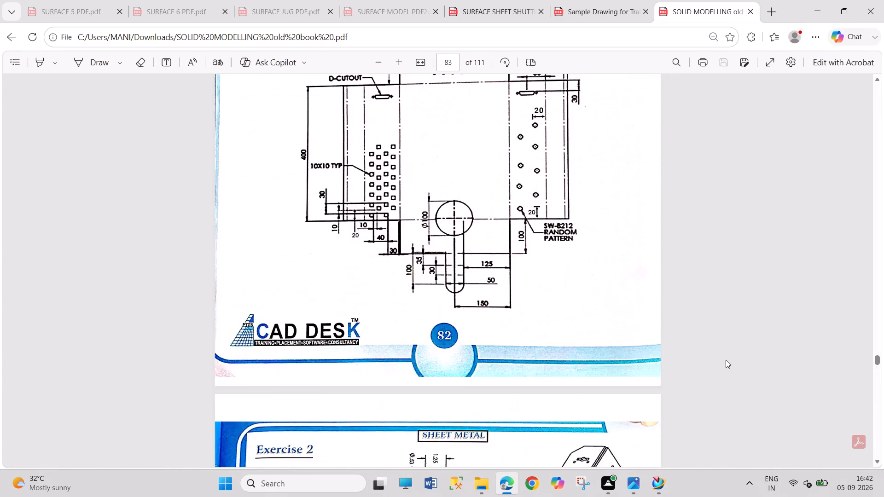
pyautogui.scroll(18, 726, 360)
pyautogui.scroll(6, 726, 359)
# Examine the workbook's Project 2 tail stock part and assembly drawings, going back from page 80 to page 73.
pyautogui.scroll(6, 726, 359)
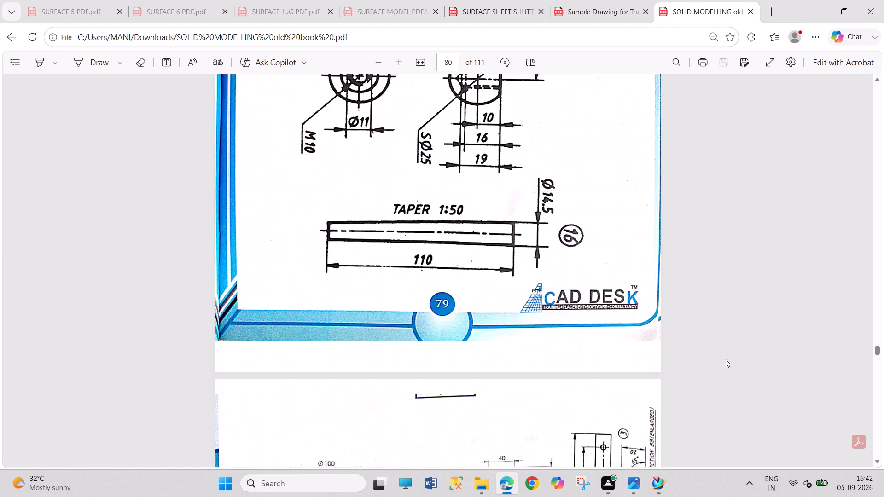
pyautogui.scroll(18, 726, 359)
pyautogui.scroll(6, 726, 359)
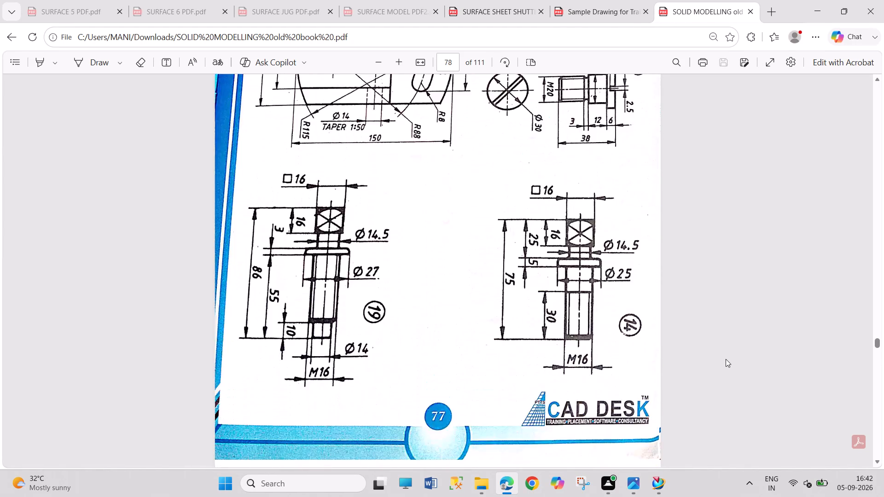
pyautogui.scroll(19, 726, 359)
pyautogui.scroll(12, 726, 359)
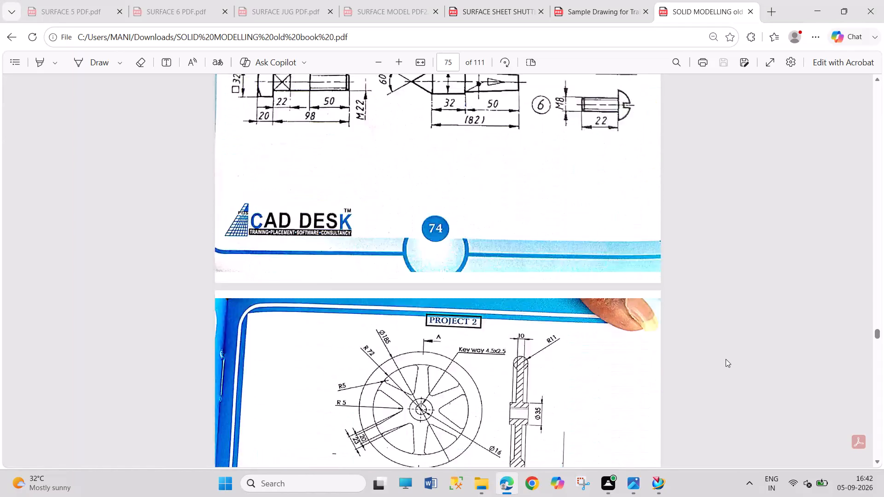
pyautogui.scroll(17, 726, 359)
pyautogui.scroll(5, 725, 359)
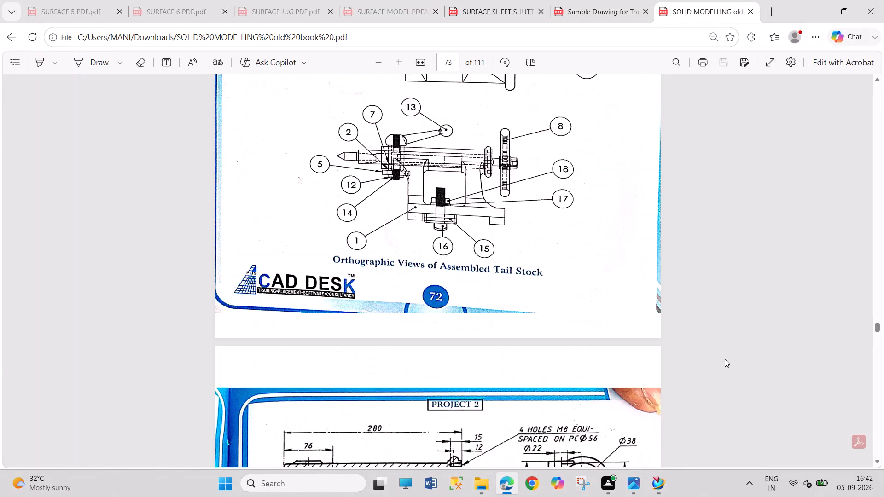
# Examine the workbook's engine project part drawings and exploded view, going back from page 71 to page 61.
pyautogui.scroll(20, 725, 359)
pyautogui.scroll(7, 725, 359)
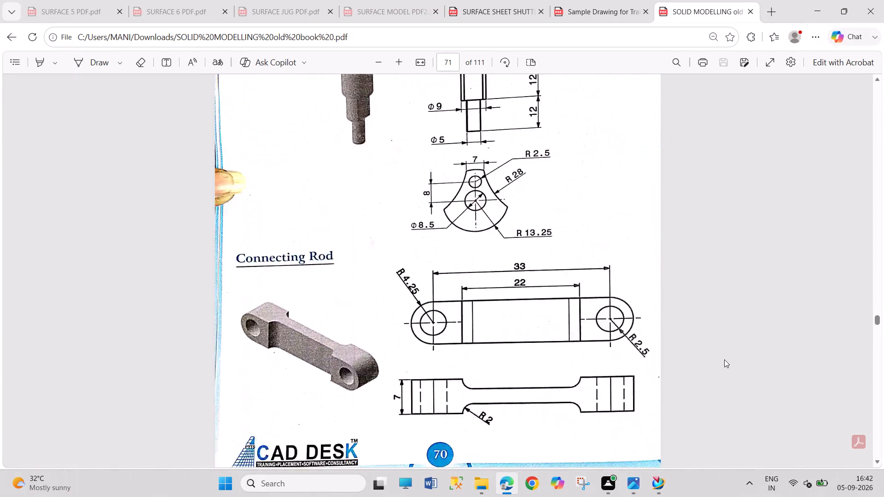
pyautogui.scroll(17, 724, 359)
pyautogui.scroll(16, 724, 359)
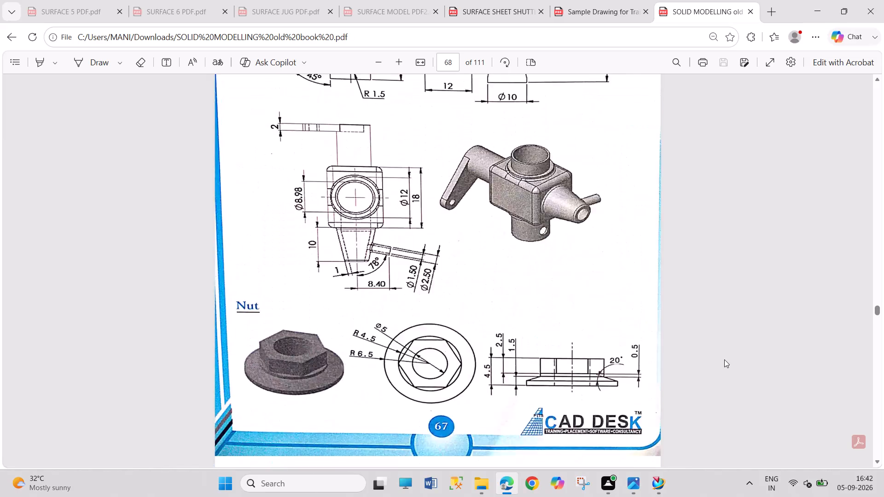
pyautogui.scroll(18, 724, 359)
pyautogui.scroll(14, 724, 359)
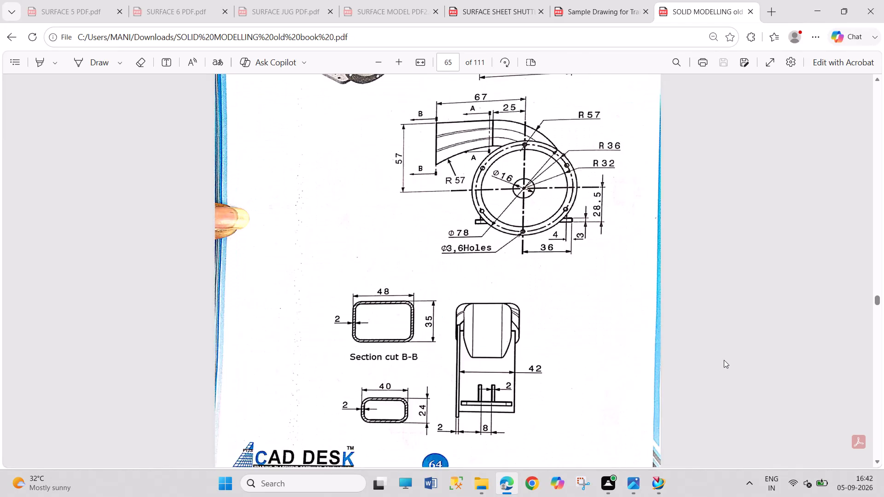
pyautogui.scroll(14, 724, 360)
pyautogui.scroll(-1, 724, 360)
pyautogui.scroll(8, 724, 360)
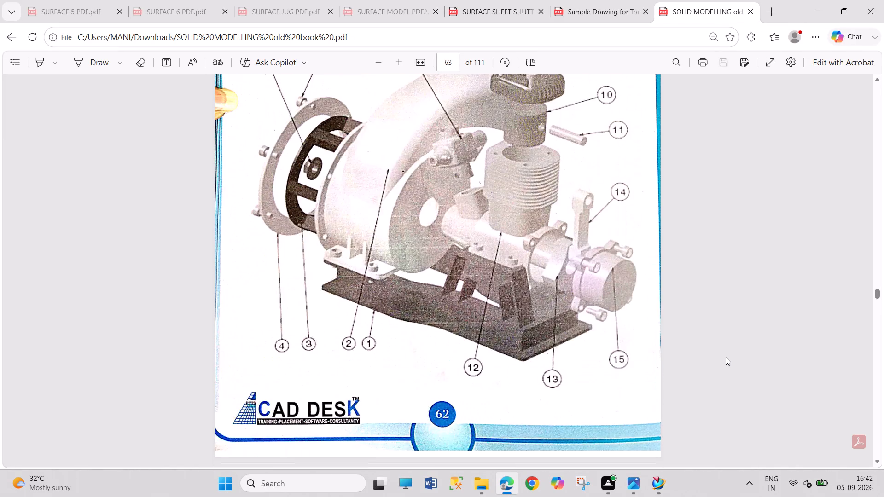
pyautogui.scroll(19, 726, 357)
pyautogui.scroll(6, 726, 357)
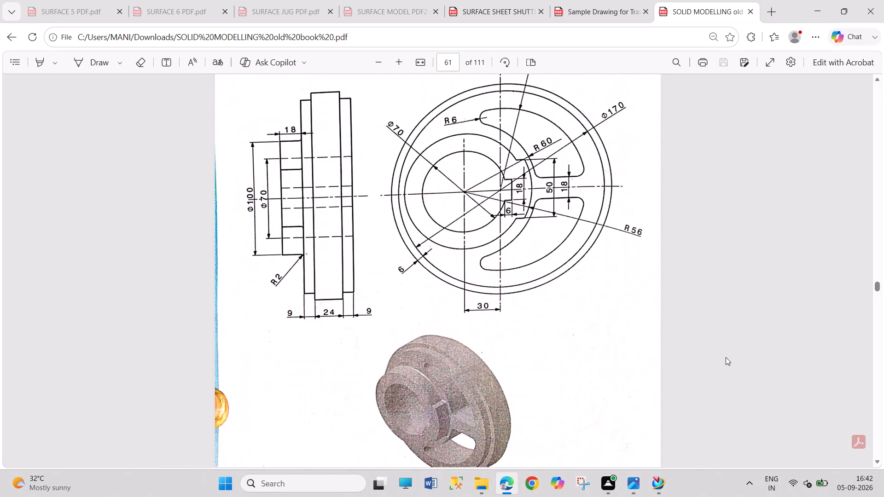
# Close the SOLID MODELLING old book and Sample Drawing for Training PDFs and view the SURFACE SHEET SHUTTLE BAT drawing.
pyautogui.click(652, 479)
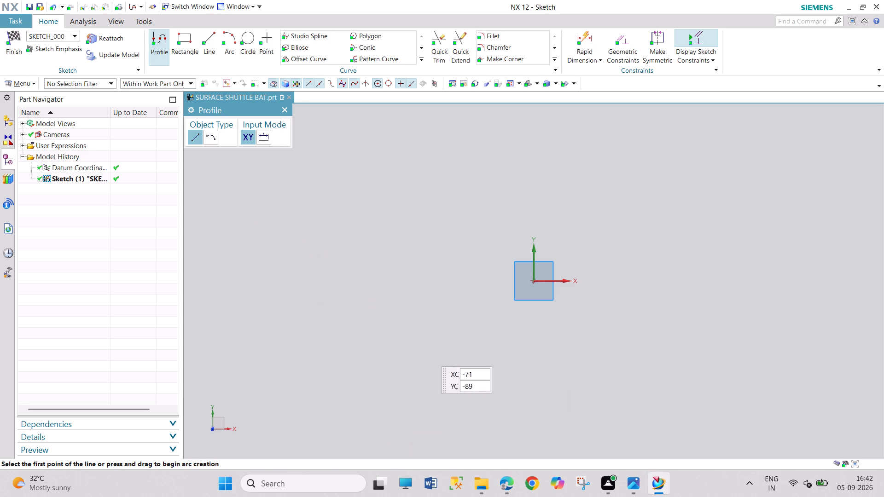
pyautogui.click(500, 477)
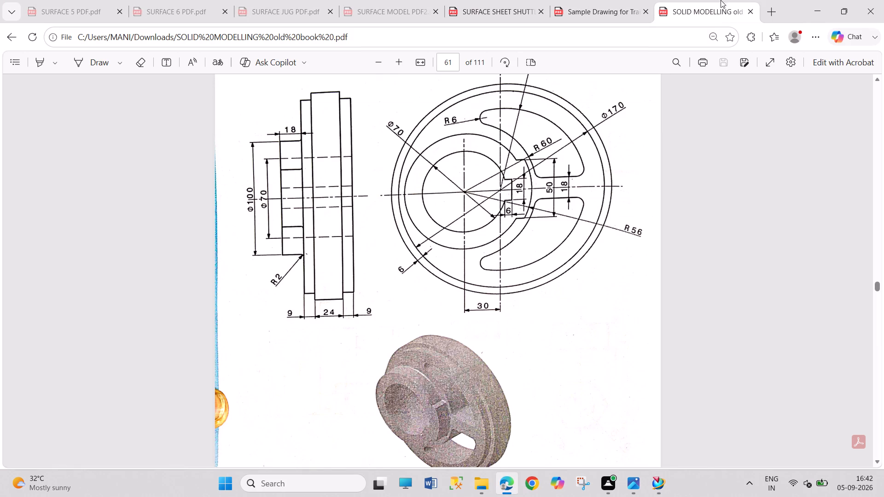
pyautogui.click(749, 11)
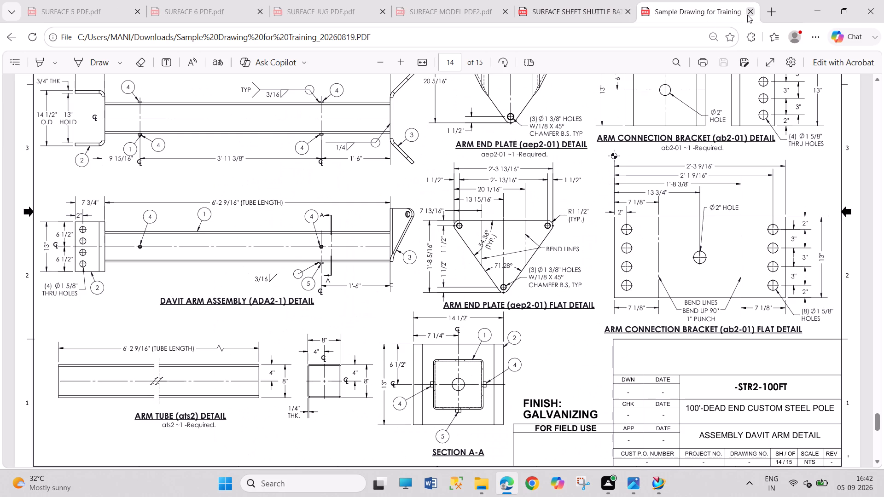
pyautogui.click(748, 15)
pyautogui.scroll(-1, 542, 233)
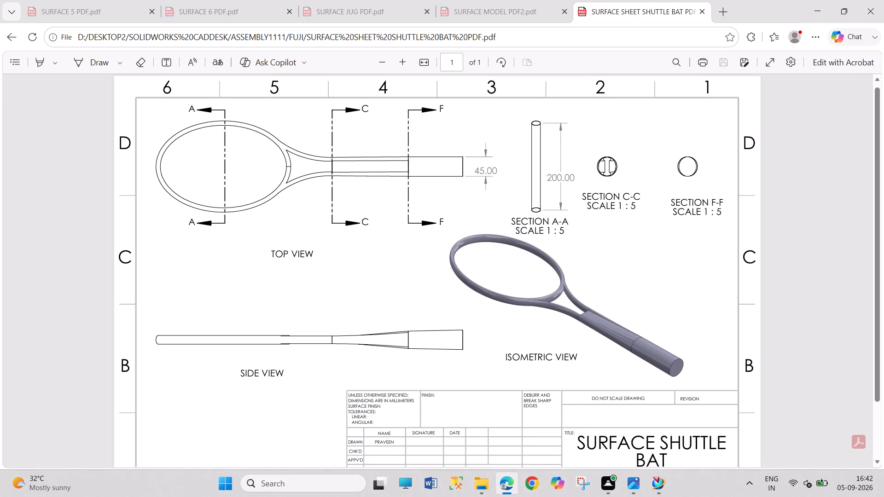
pyautogui.scroll(1, 542, 233)
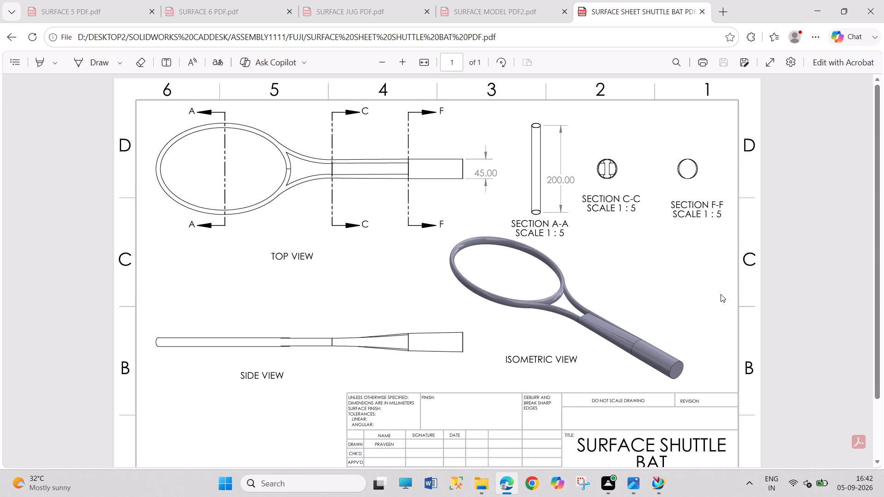
# Close the SURFACE MODEL PDF2, SURFACE JUG, SURFACE 6 and SURFACE 5 PDFs in Edge, leaving the shuttle bat drawing open, and switch to NX 12.
pyautogui.click(660, 483)
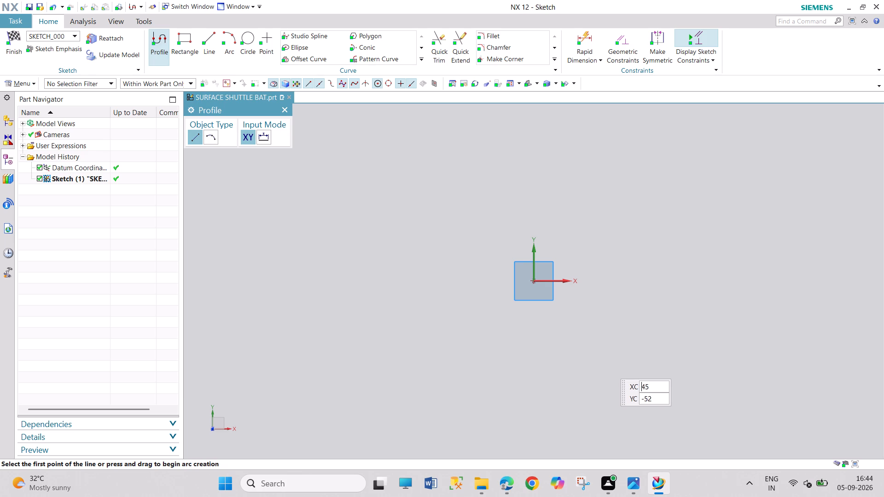
pyautogui.click(509, 476)
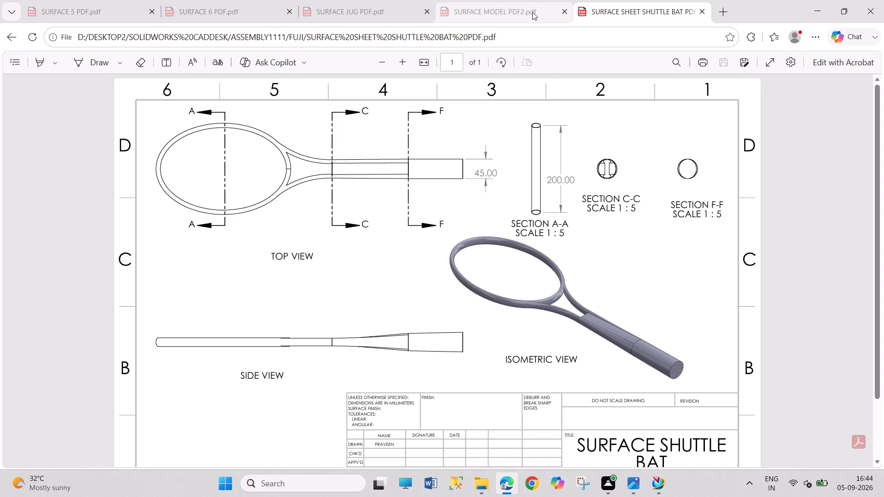
pyautogui.click(564, 13)
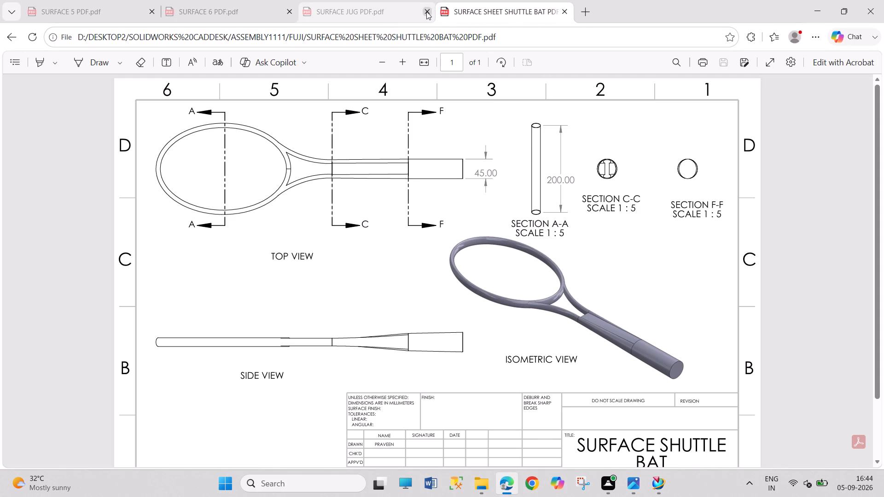
pyautogui.click(425, 12)
pyautogui.click(285, 16)
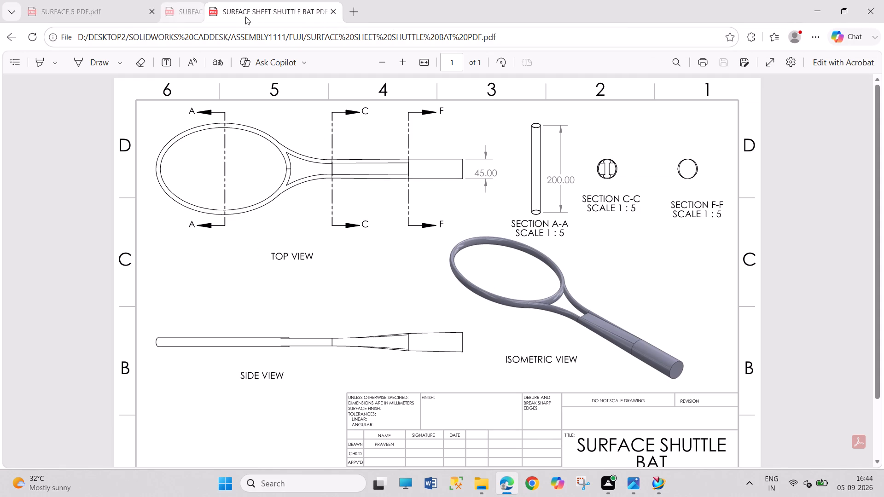
pyautogui.click(156, 9)
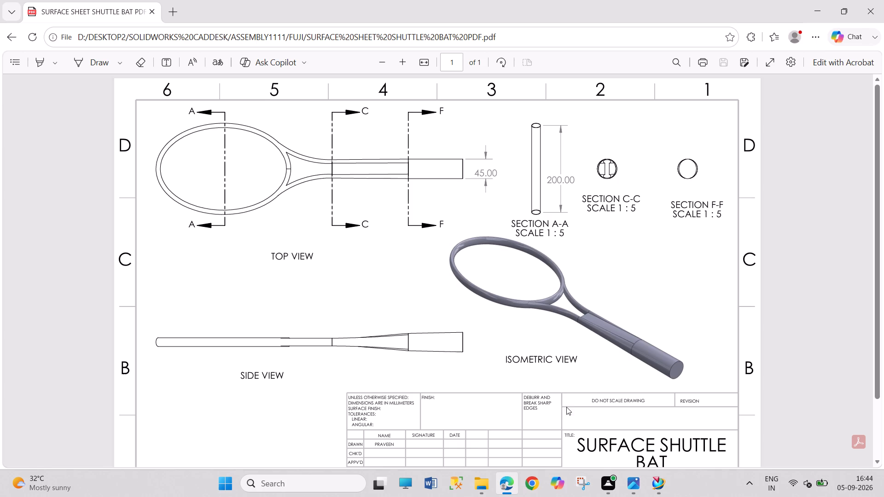
pyautogui.click(655, 485)
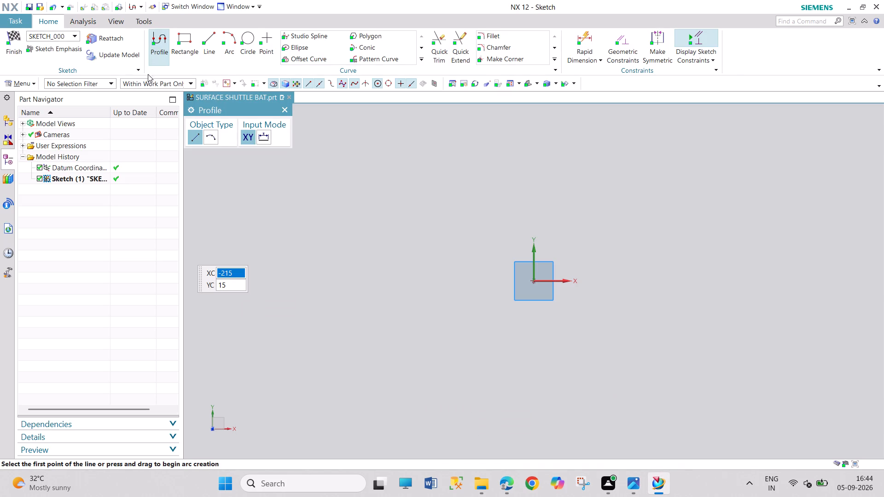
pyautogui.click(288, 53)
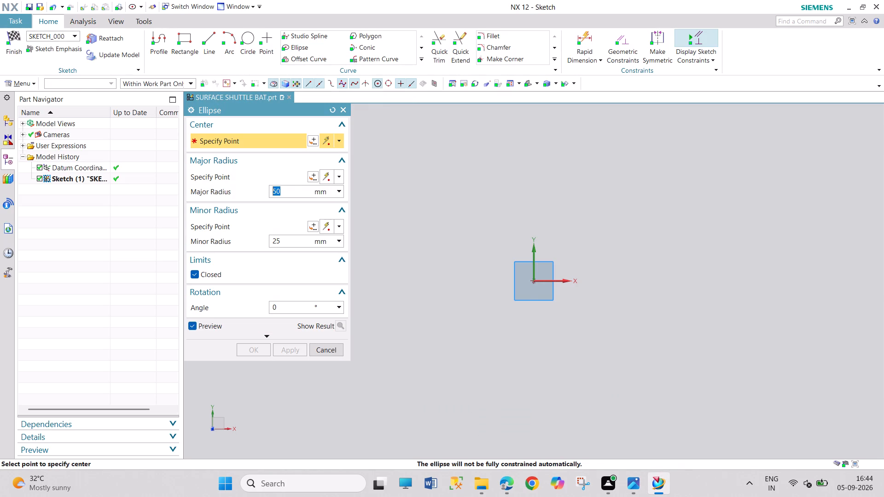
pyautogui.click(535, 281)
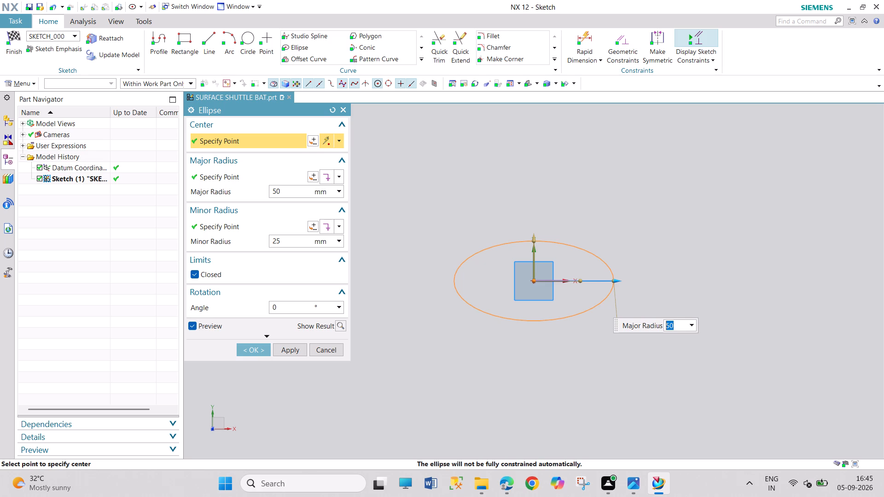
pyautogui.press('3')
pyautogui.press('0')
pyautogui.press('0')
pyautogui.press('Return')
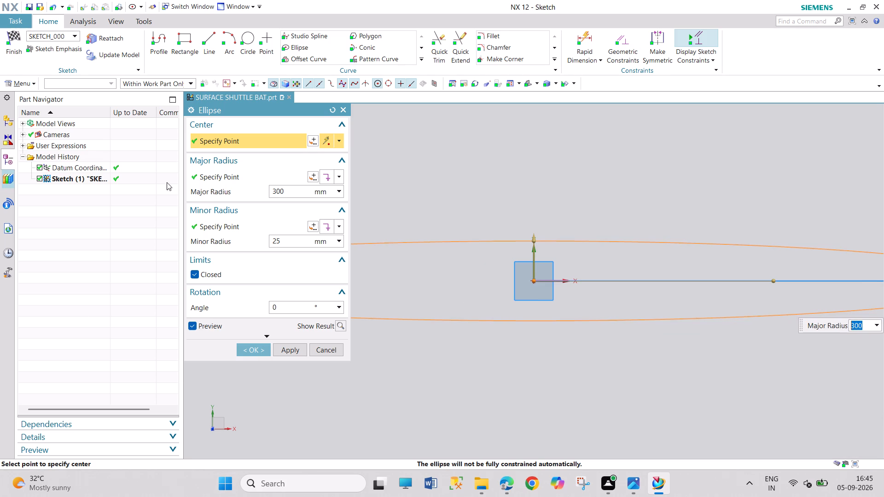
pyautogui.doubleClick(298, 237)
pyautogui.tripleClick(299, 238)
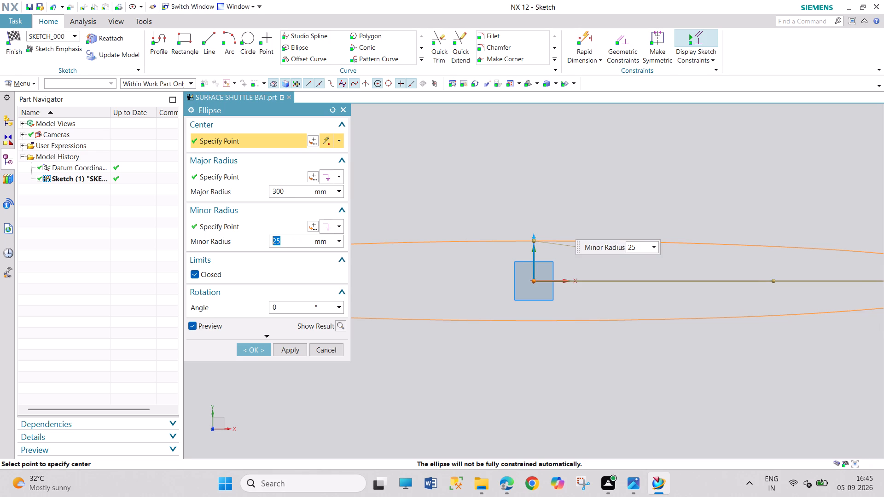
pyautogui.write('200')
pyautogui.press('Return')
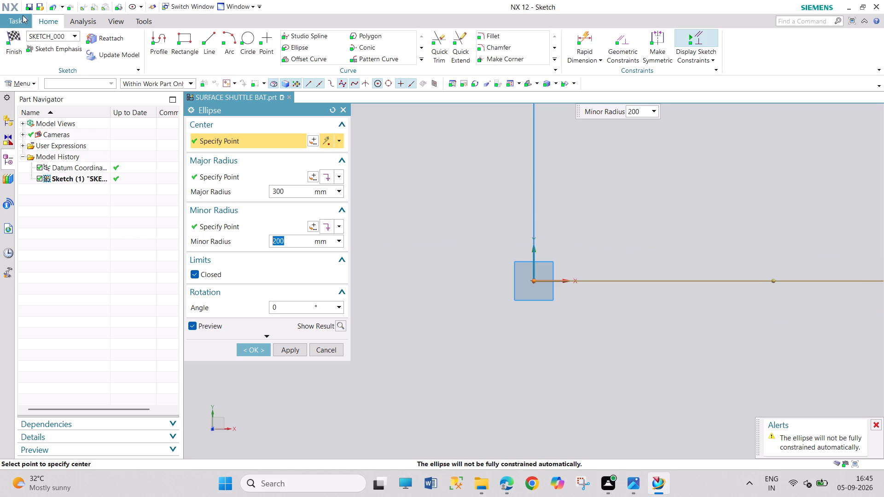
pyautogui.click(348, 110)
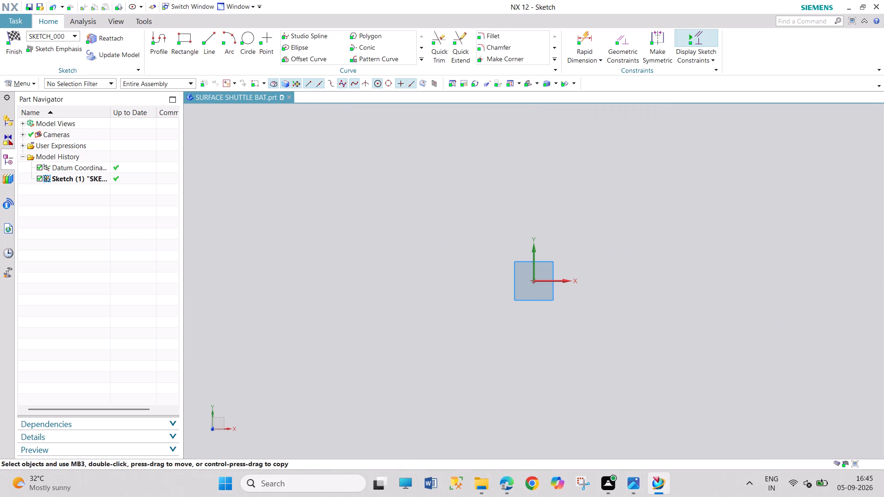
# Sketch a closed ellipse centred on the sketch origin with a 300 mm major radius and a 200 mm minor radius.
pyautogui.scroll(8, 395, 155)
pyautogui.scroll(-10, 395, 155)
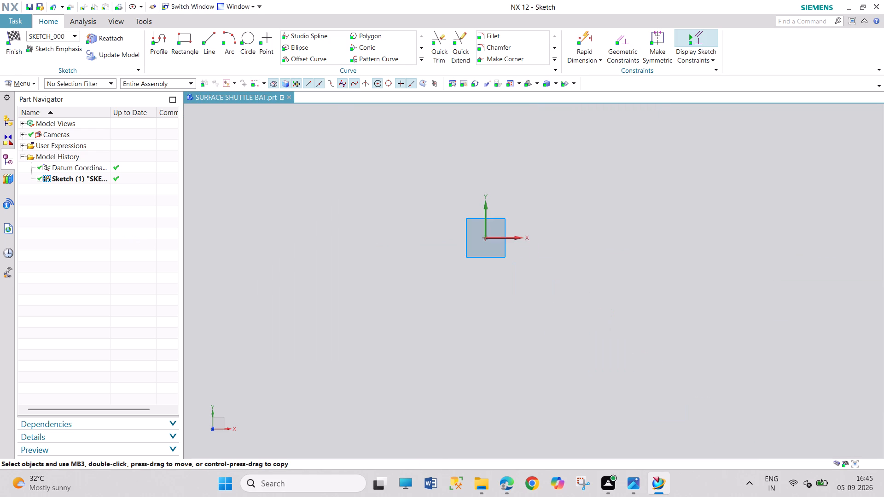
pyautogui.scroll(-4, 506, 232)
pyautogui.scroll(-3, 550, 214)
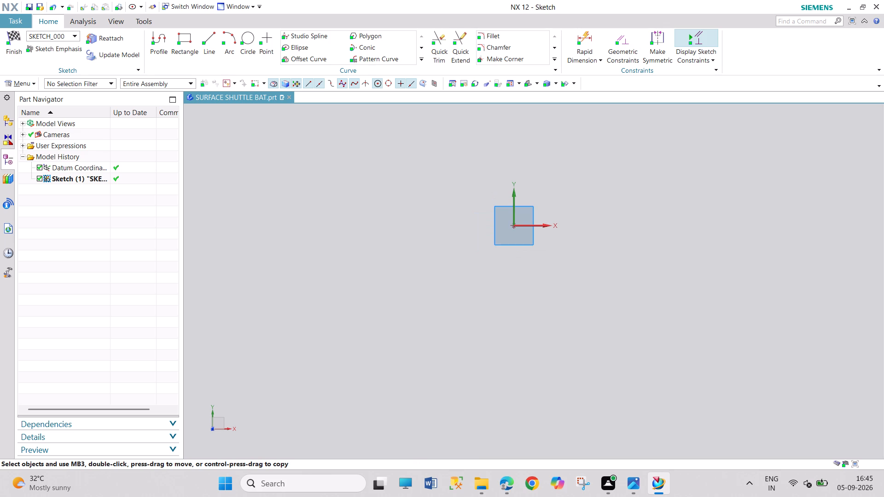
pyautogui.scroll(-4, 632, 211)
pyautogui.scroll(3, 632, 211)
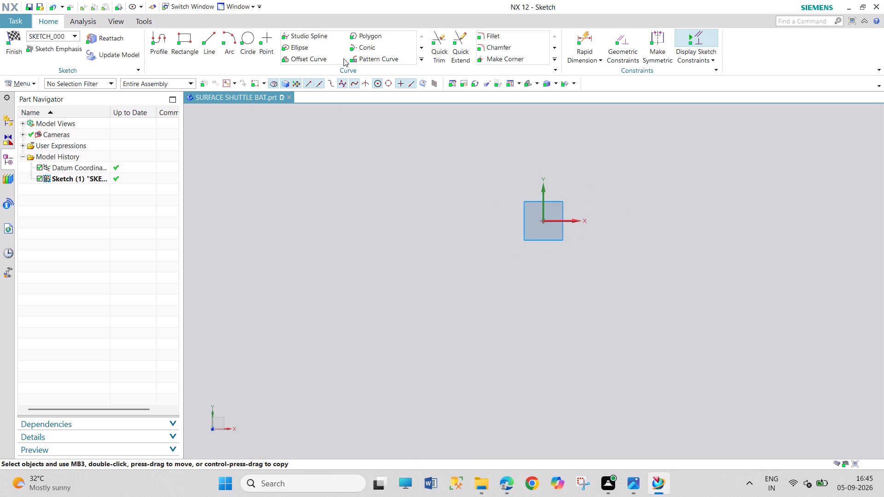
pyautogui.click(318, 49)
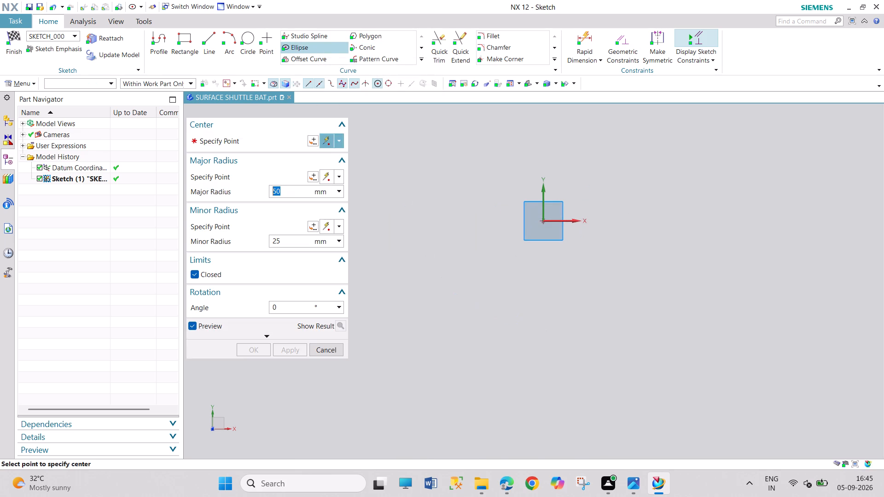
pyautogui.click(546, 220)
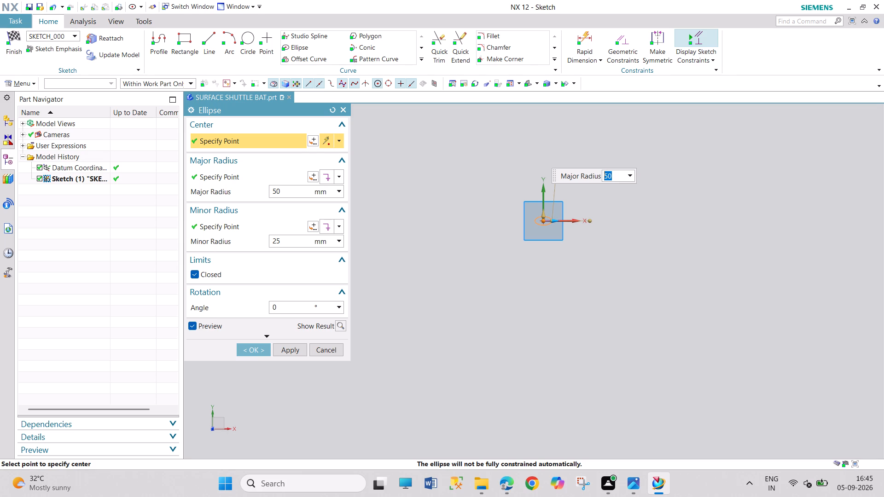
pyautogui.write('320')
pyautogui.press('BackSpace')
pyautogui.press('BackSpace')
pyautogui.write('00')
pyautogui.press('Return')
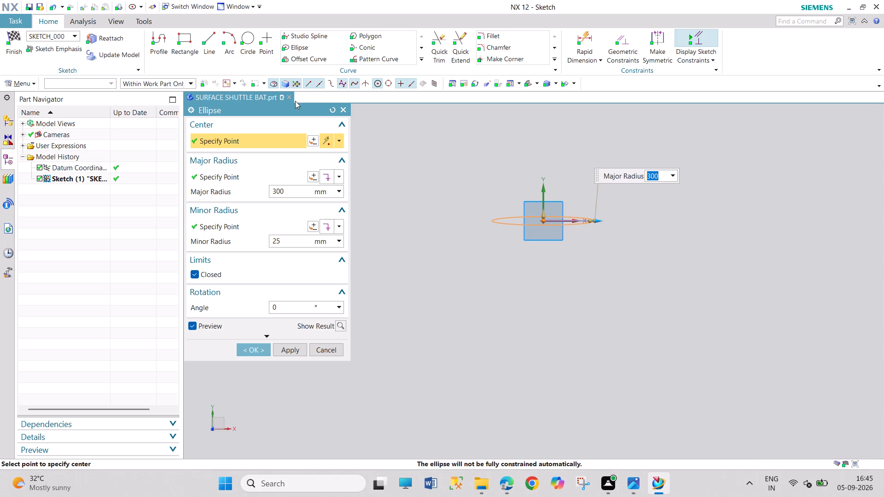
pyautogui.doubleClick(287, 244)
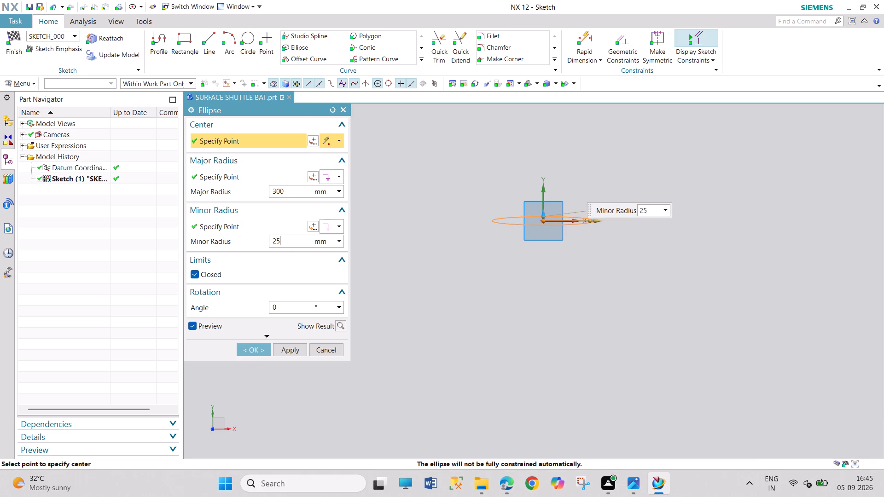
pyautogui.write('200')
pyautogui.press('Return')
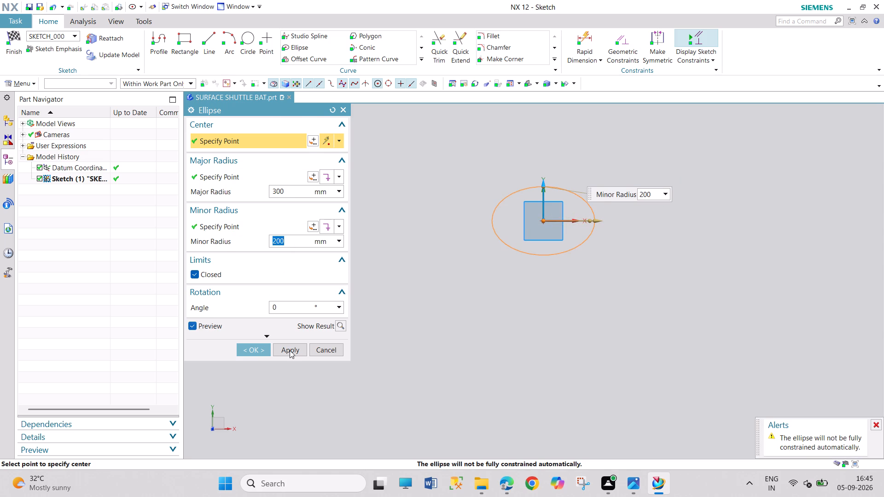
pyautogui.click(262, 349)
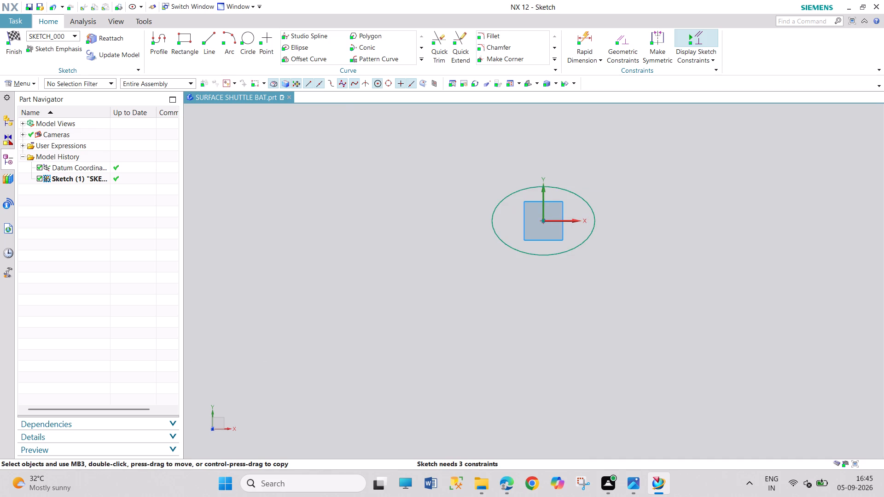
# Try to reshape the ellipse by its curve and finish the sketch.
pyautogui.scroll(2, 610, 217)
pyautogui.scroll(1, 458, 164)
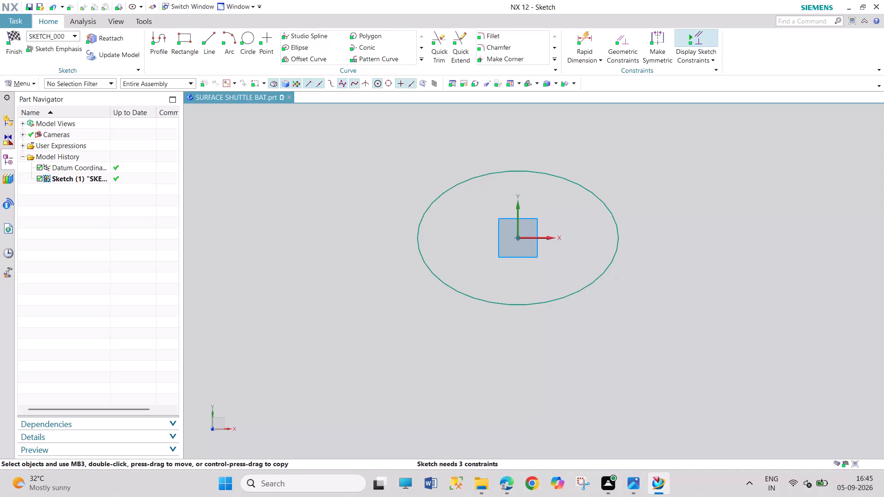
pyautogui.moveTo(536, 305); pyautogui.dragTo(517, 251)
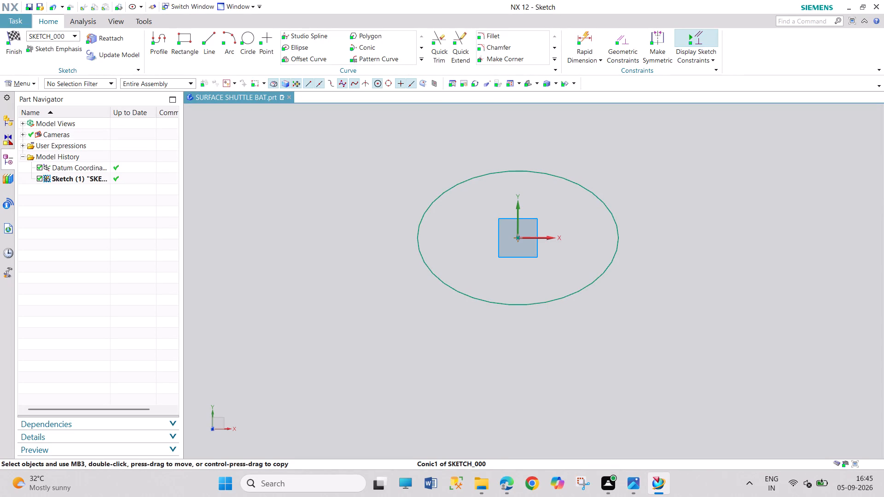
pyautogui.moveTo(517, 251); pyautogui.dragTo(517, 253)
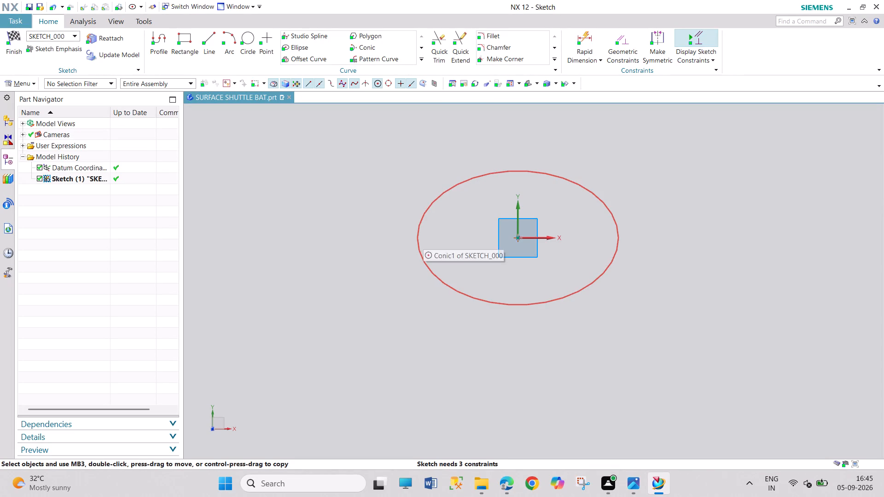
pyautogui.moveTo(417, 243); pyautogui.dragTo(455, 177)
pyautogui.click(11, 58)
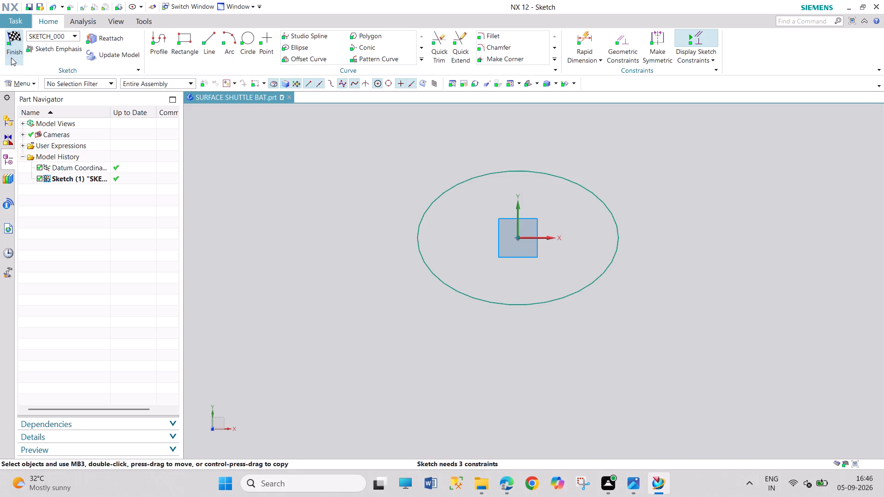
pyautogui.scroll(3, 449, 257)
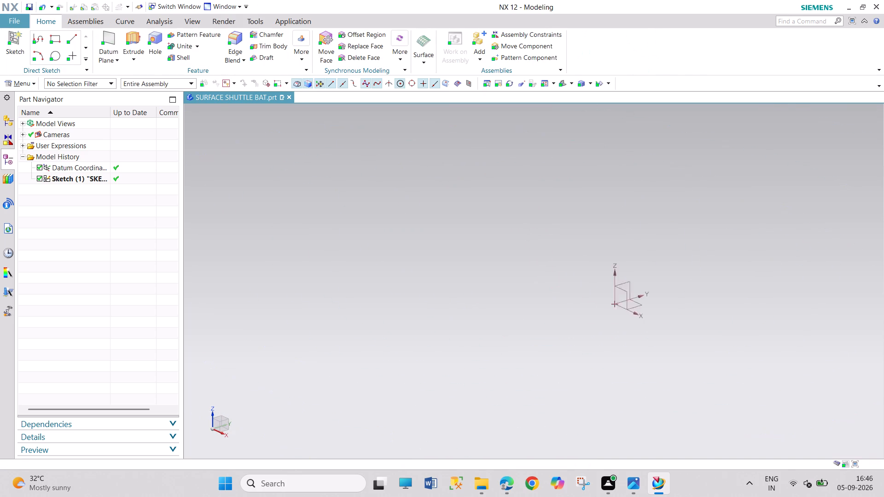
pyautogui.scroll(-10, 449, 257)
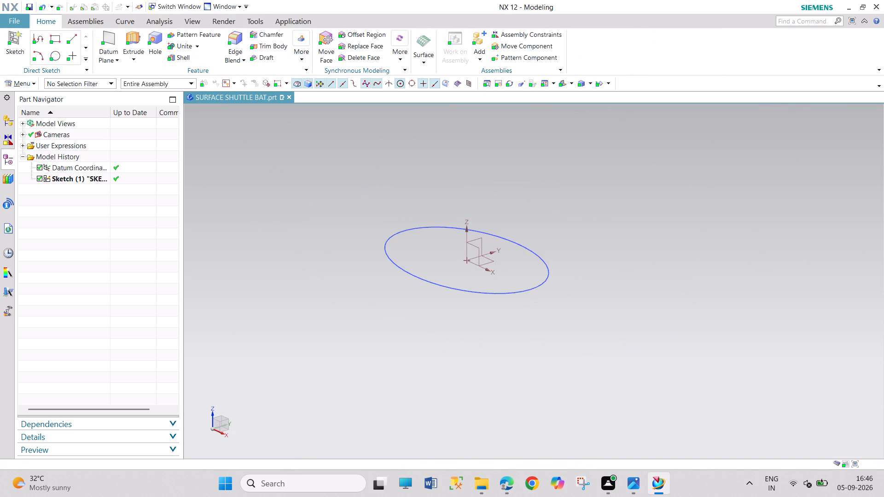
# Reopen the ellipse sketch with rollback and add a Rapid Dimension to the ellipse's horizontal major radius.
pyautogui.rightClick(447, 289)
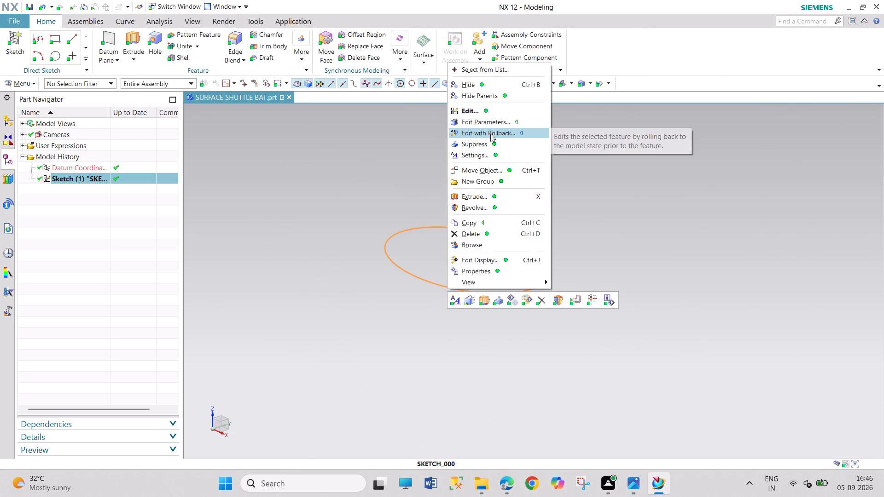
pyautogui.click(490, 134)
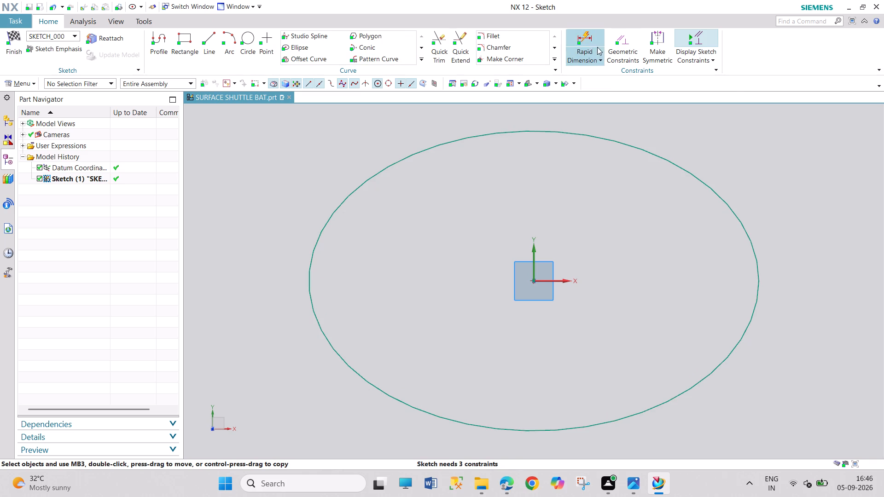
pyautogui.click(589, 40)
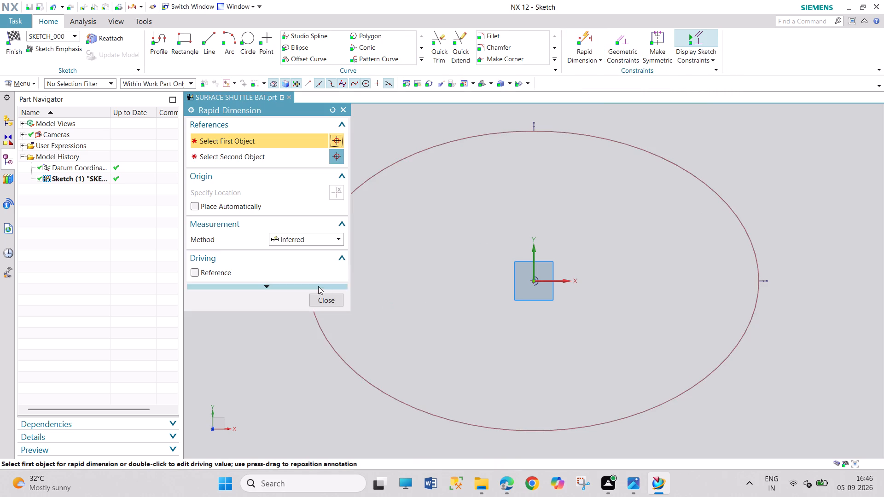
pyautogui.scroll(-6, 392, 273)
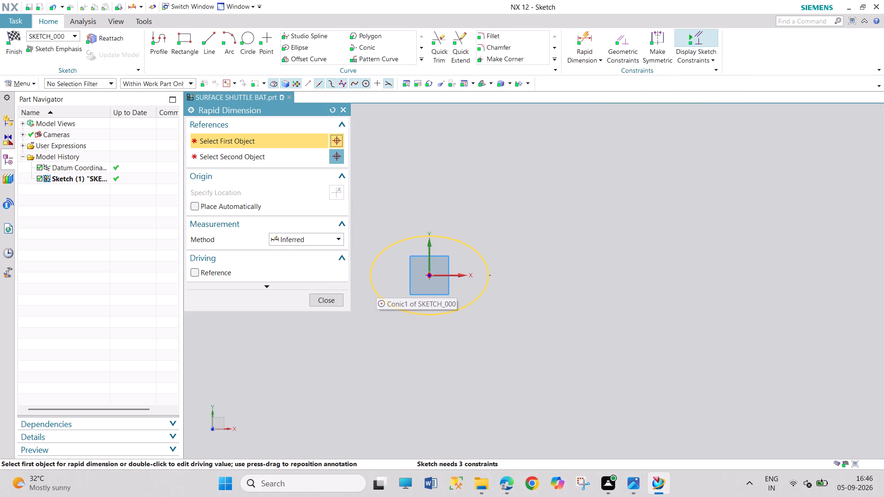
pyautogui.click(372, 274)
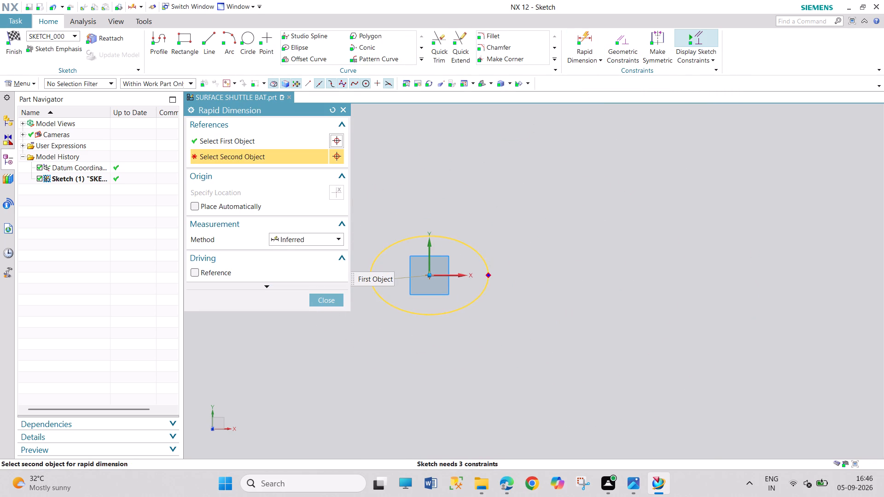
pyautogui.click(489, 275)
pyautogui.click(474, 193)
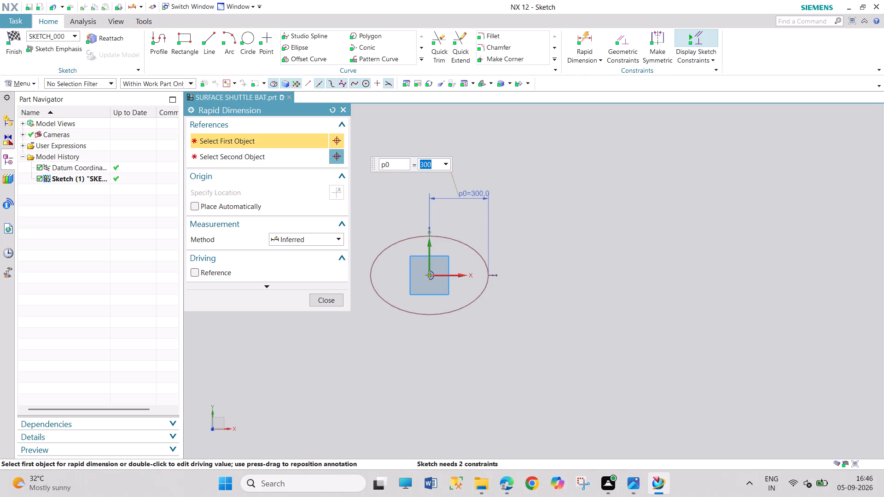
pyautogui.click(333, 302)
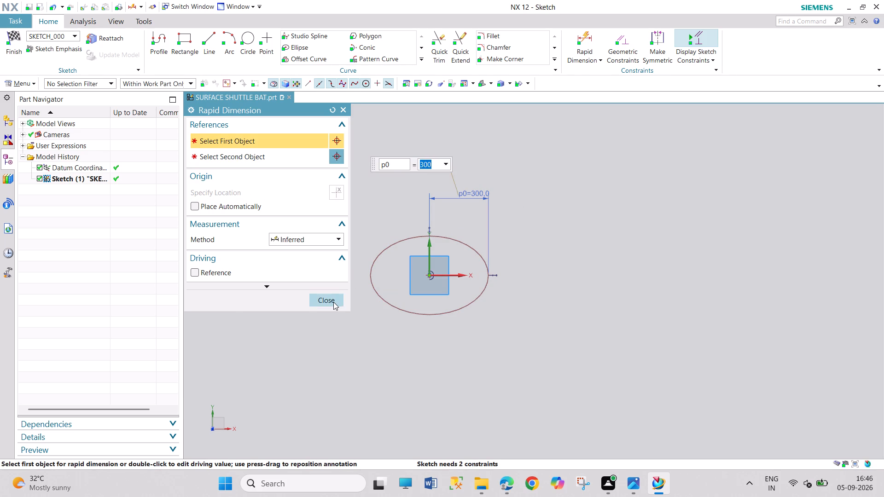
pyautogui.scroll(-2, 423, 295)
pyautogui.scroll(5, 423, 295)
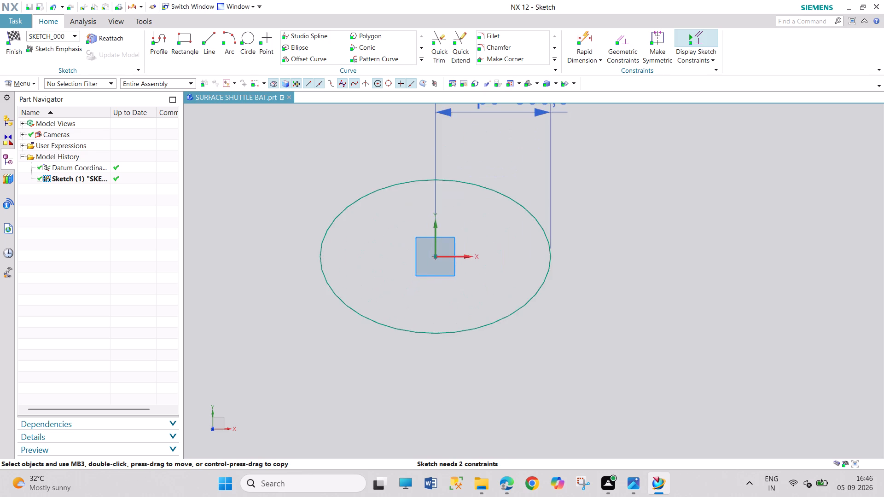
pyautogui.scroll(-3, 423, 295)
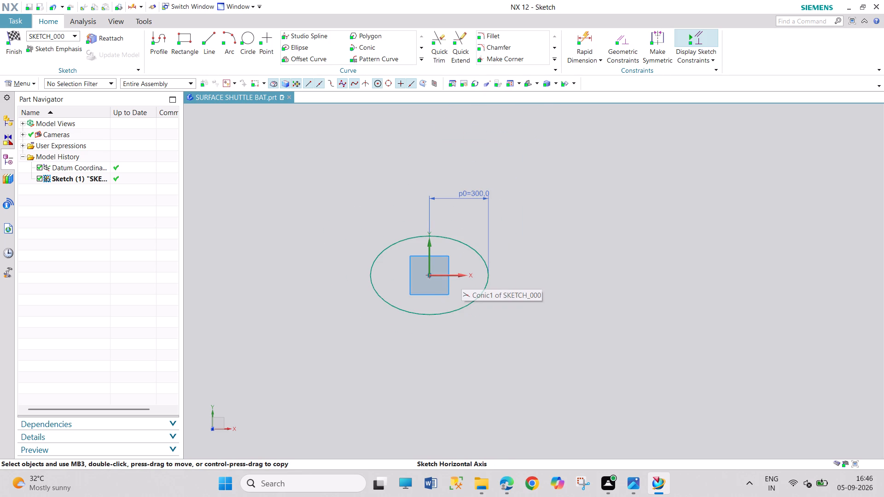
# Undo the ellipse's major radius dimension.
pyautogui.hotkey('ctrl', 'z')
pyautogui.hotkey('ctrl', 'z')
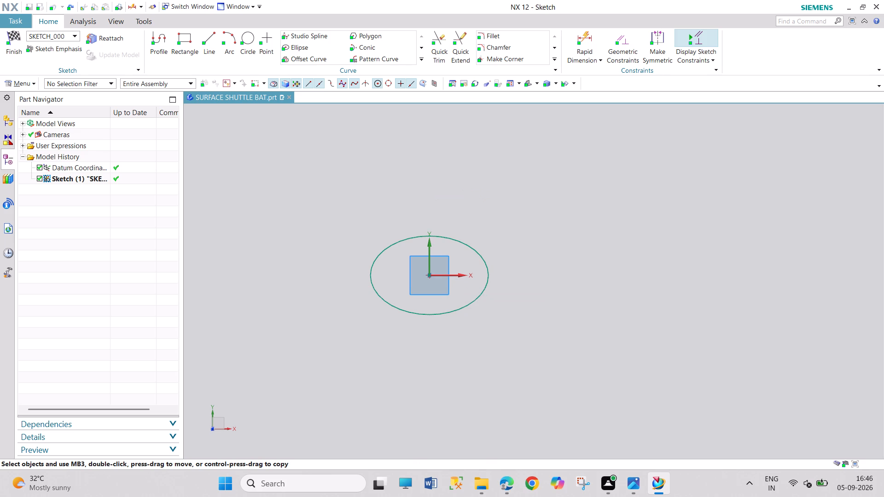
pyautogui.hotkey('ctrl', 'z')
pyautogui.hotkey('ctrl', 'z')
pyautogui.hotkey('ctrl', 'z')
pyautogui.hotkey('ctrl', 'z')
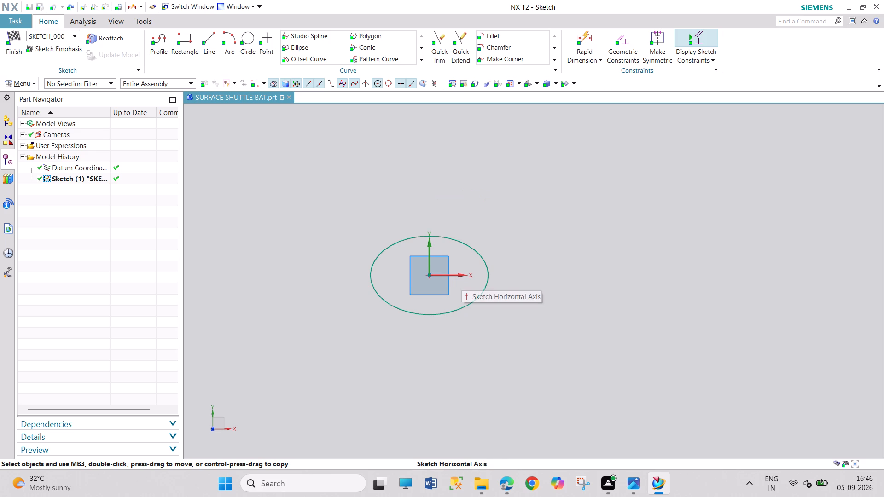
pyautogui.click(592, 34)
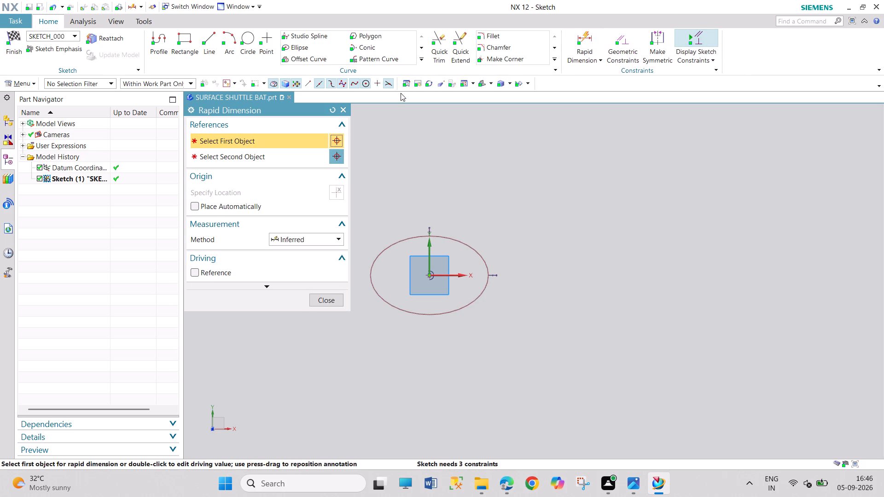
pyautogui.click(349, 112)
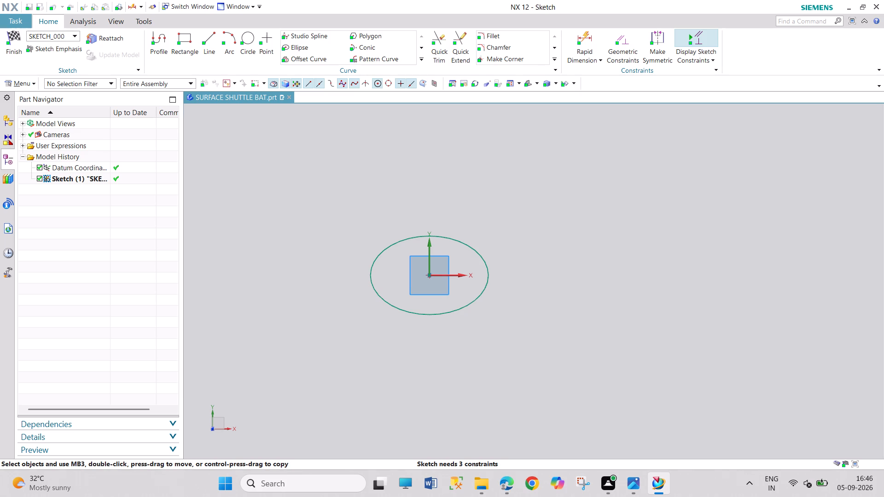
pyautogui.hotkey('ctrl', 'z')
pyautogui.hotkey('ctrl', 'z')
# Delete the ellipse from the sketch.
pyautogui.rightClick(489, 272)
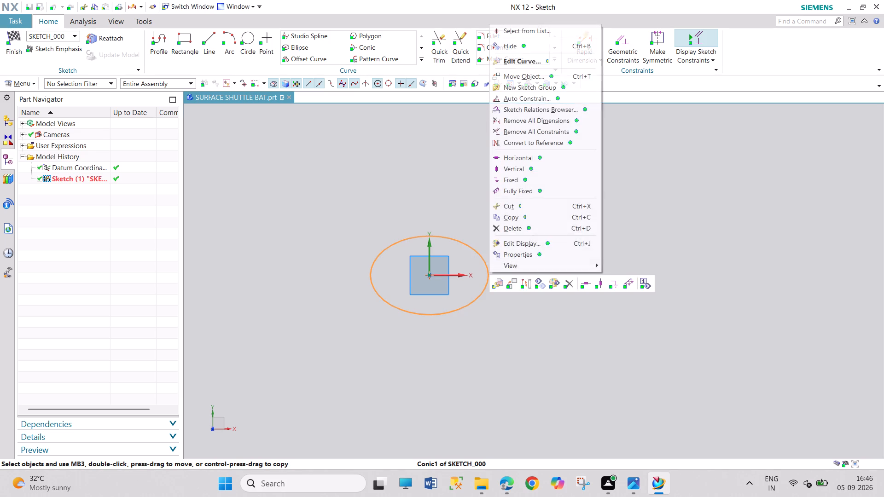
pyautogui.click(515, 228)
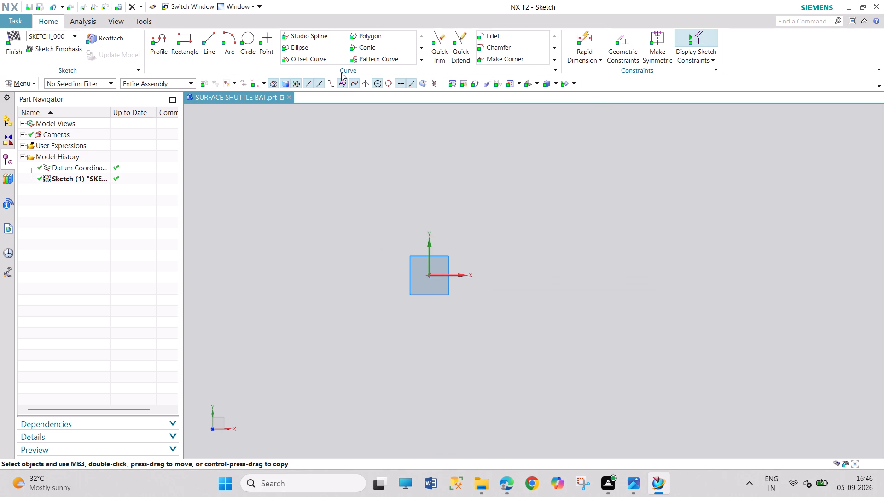
# Draw a closed ellipse centred on the sketch origin with a 150 mm major radius and a 100 mm minor radius.
pyautogui.click(310, 49)
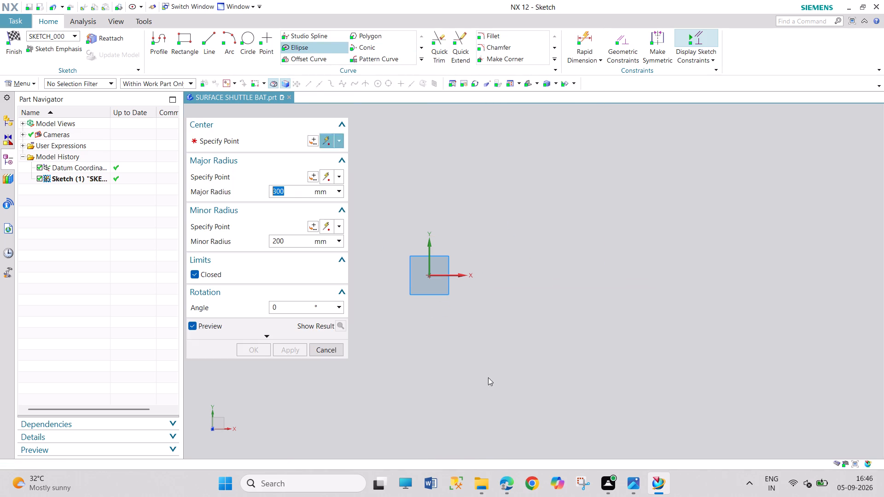
pyautogui.click(430, 274)
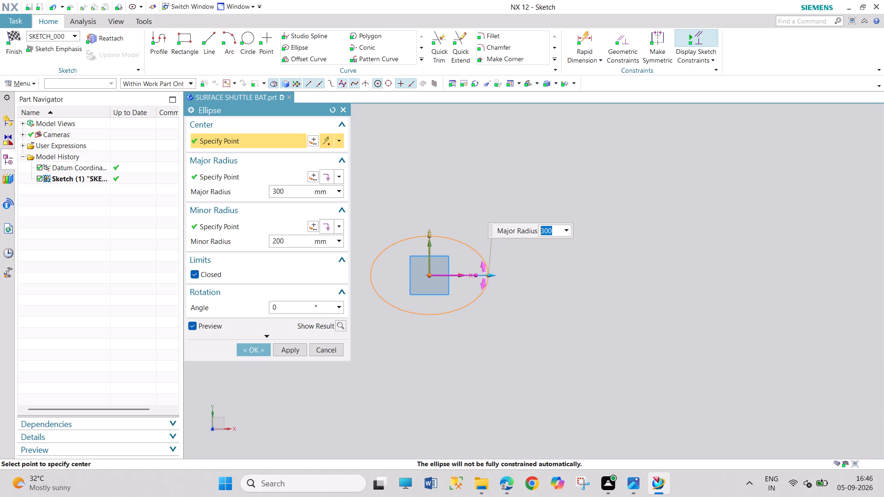
pyautogui.write('150')
pyautogui.press('Return')
pyautogui.write('100')
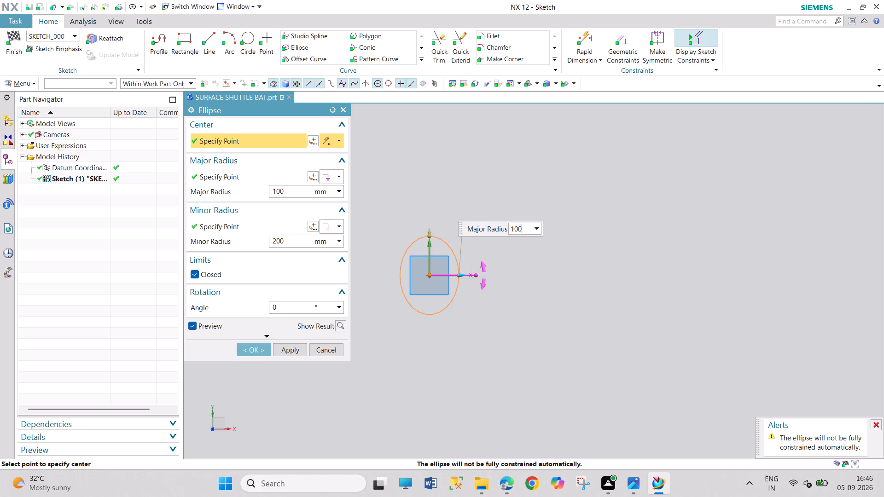
pyautogui.press('Return')
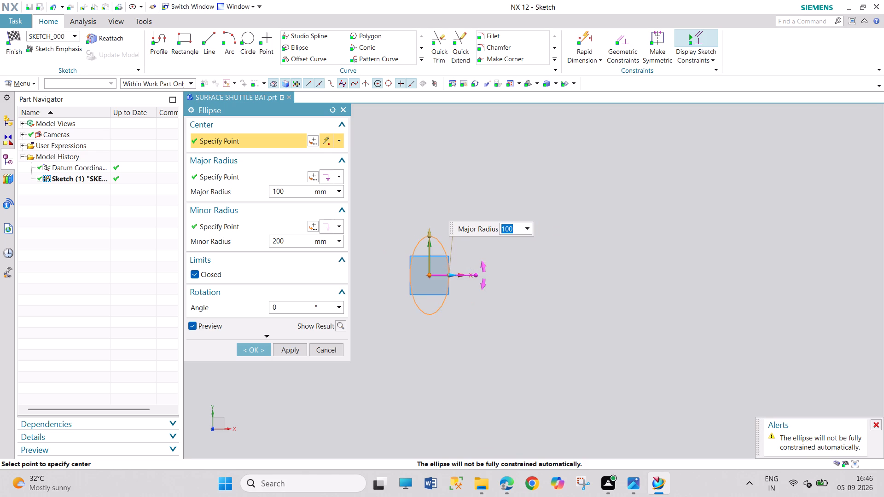
pyautogui.write('150')
pyautogui.press('Return')
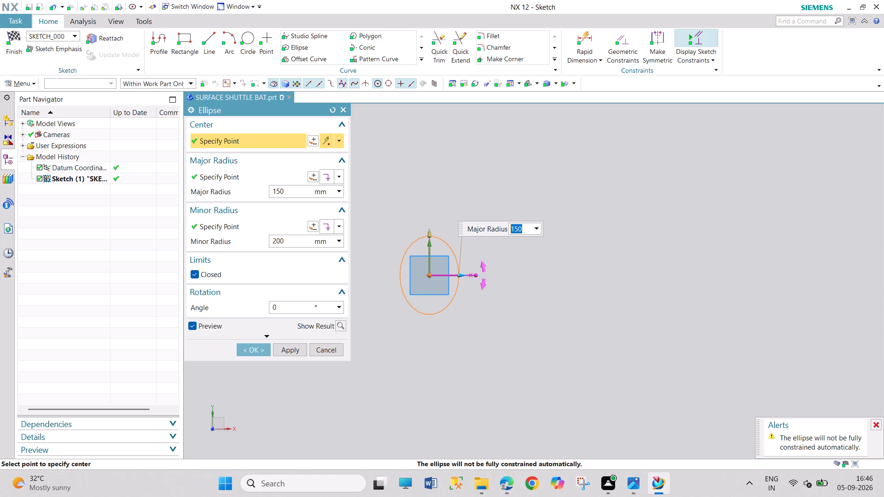
pyautogui.doubleClick(302, 246)
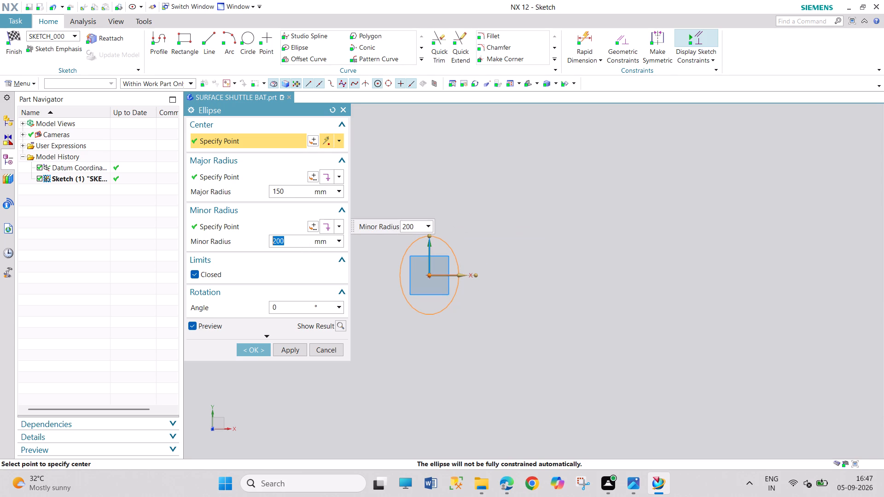
pyautogui.write('100')
pyautogui.press('Return')
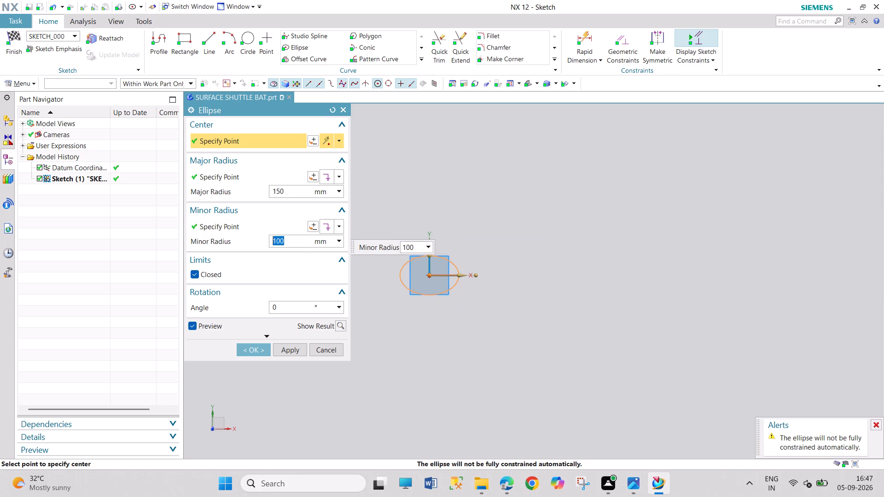
pyautogui.click(260, 348)
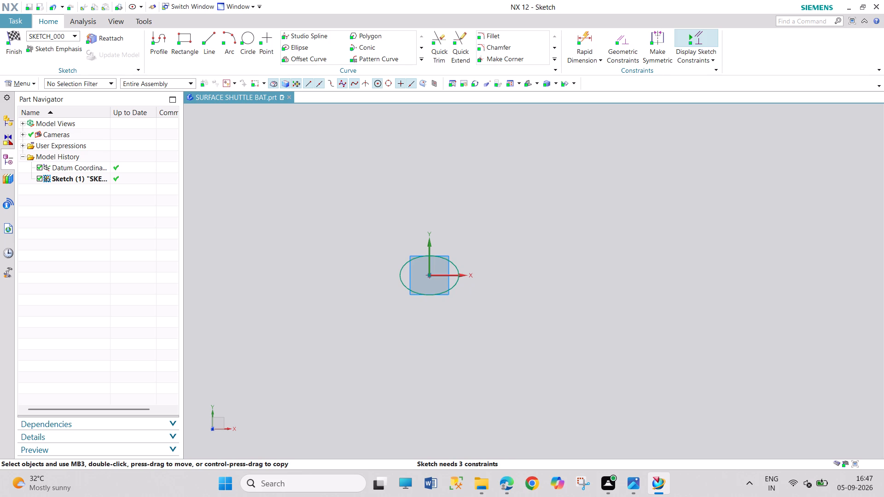
# Add a Rapid Dimension for the ellipse's horizontal major radius from its centre, placed above the curve.
pyautogui.scroll(1, 434, 291)
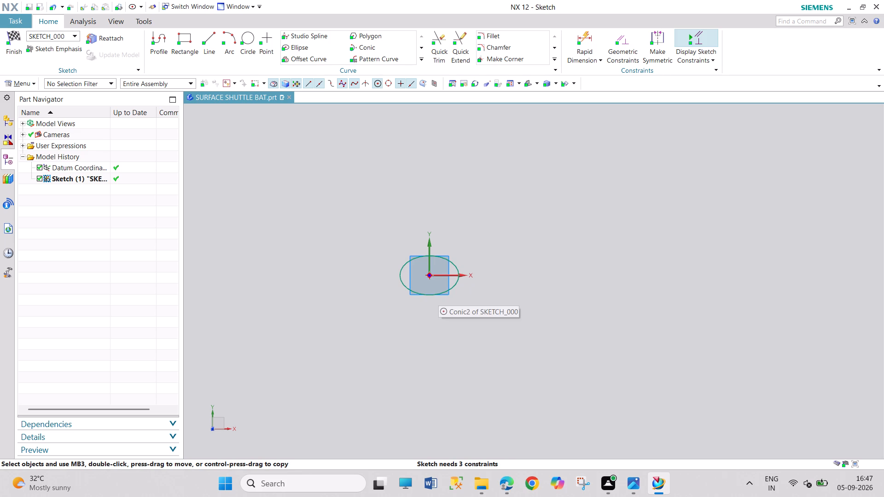
pyautogui.scroll(2, 434, 291)
pyautogui.scroll(2, 367, 246)
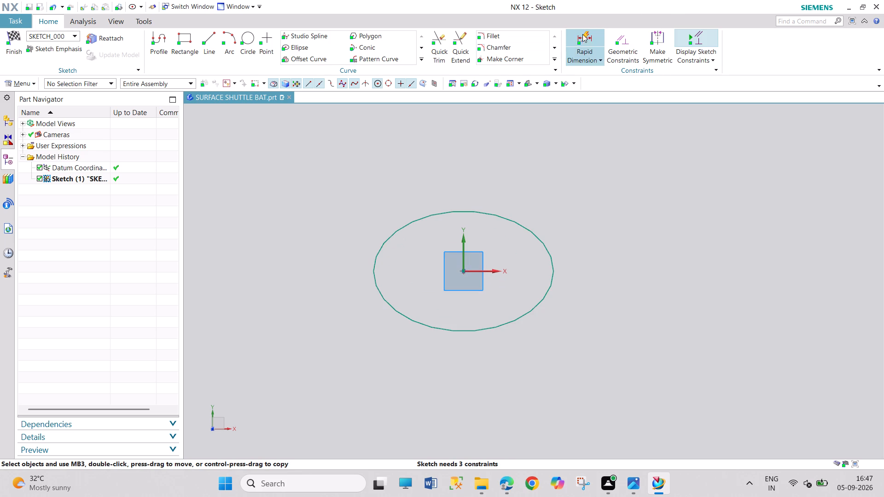
pyautogui.click(582, 40)
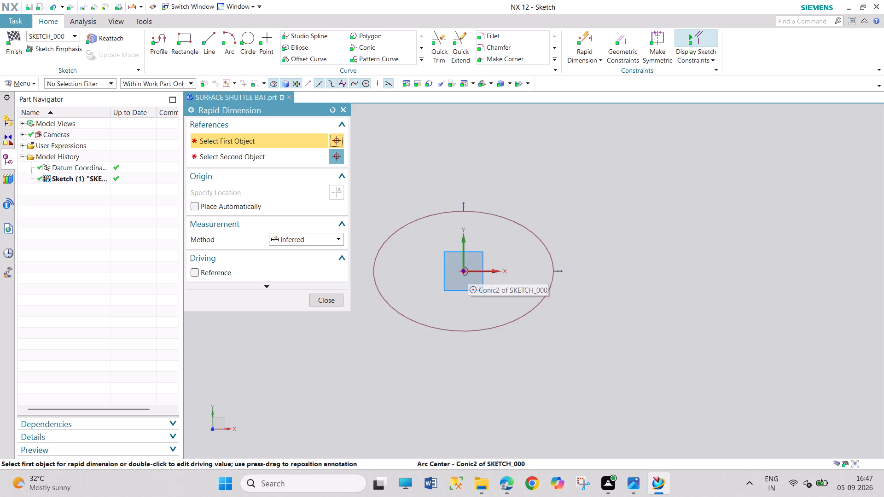
pyautogui.click(464, 272)
pyautogui.moveTo(555, 273); pyautogui.dragTo(555, 269)
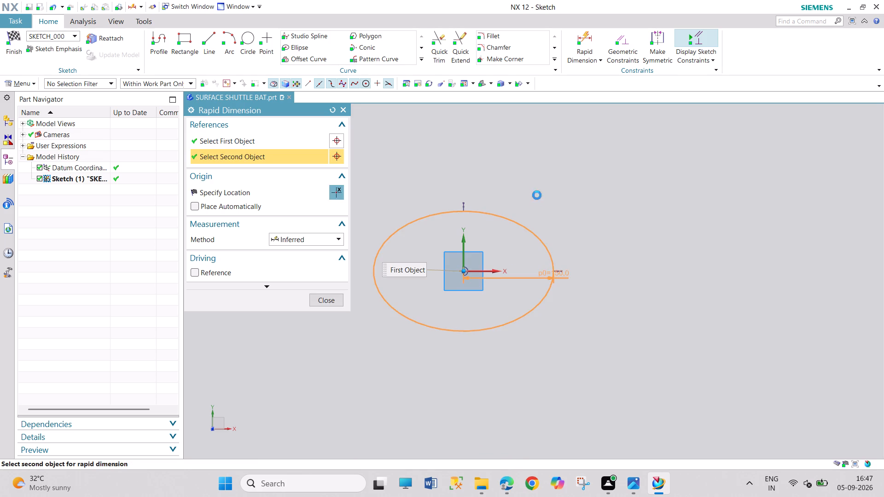
pyautogui.click(521, 176)
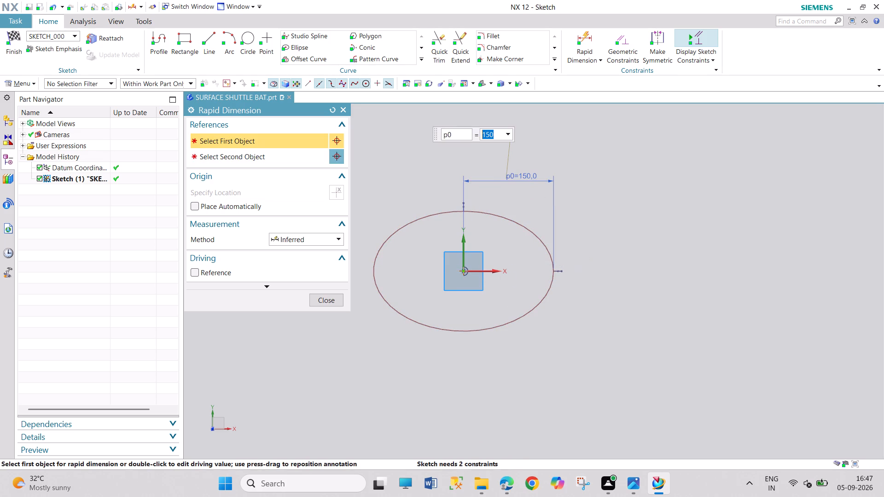
pyautogui.click(329, 301)
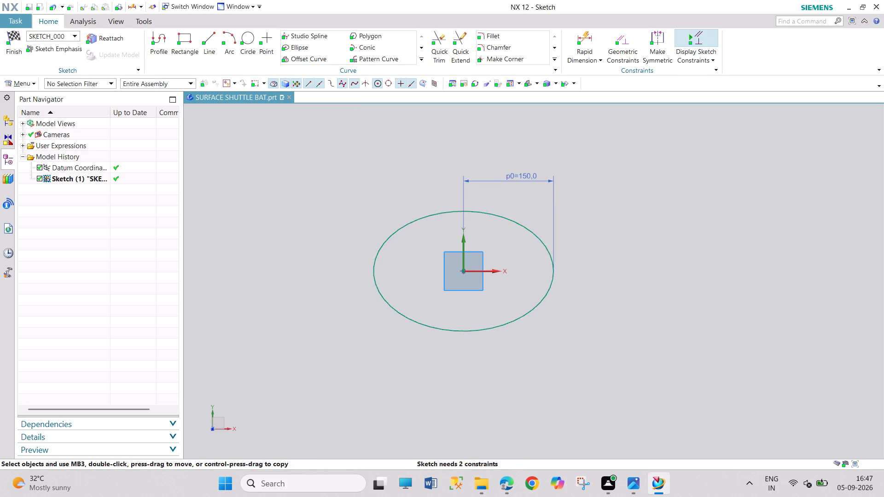
# Add a Rapid Dimension for the ellipse's vertical minor radius, placed beside the curve on the positive X side.
pyautogui.click(576, 38)
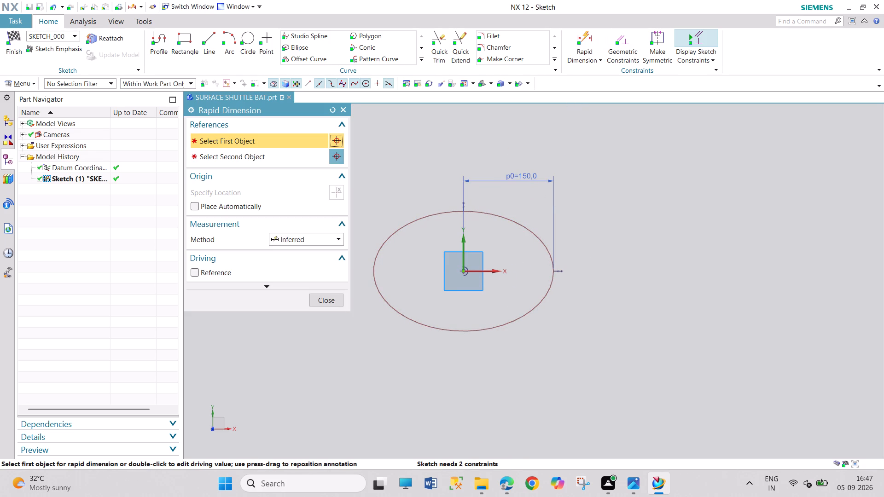
pyautogui.click(465, 208)
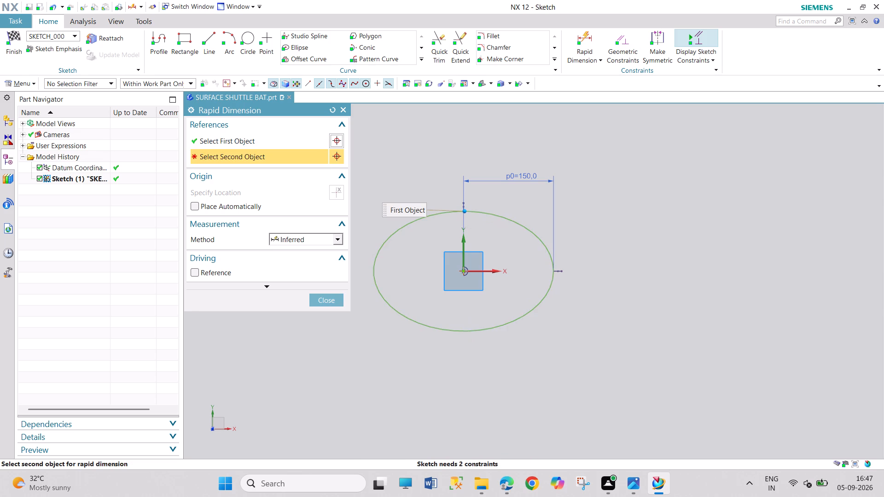
pyautogui.click(463, 331)
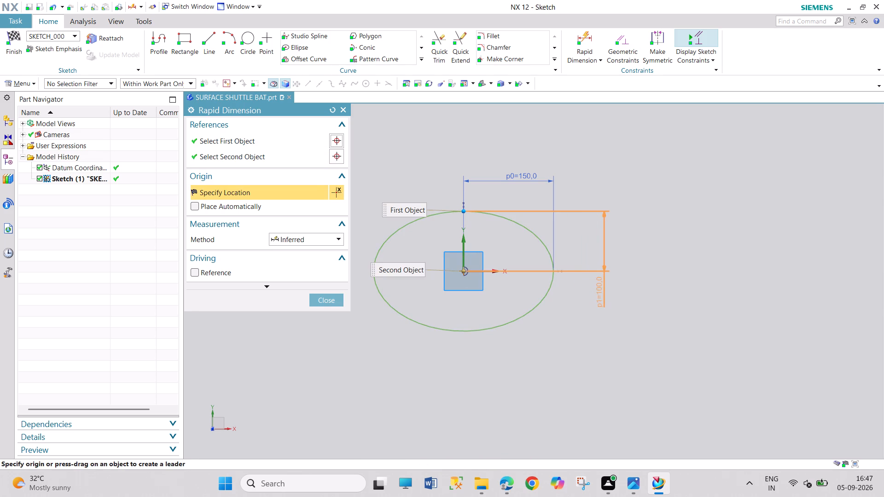
pyautogui.click(599, 292)
pyautogui.click(330, 303)
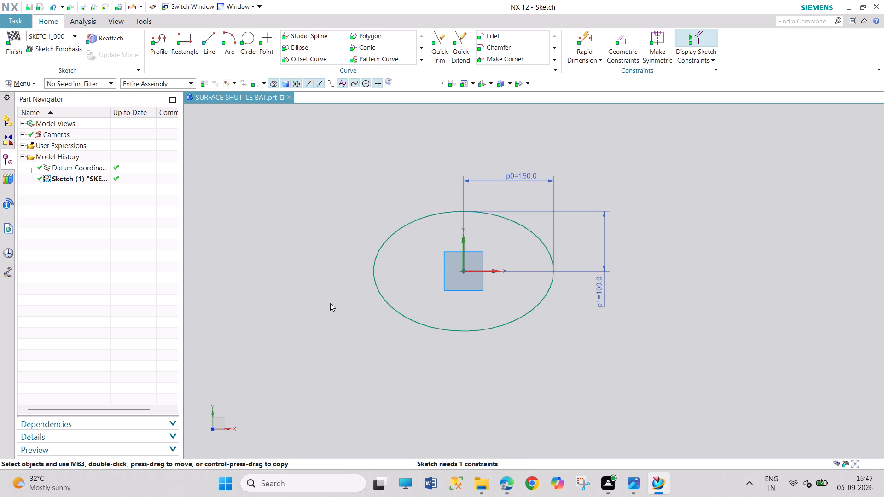
# Try to move the dimensioned ellipse by its curve and finish the sketch.
pyautogui.moveTo(392, 301); pyautogui.dragTo(372, 269)
pyautogui.moveTo(375, 267); pyautogui.dragTo(284, 325)
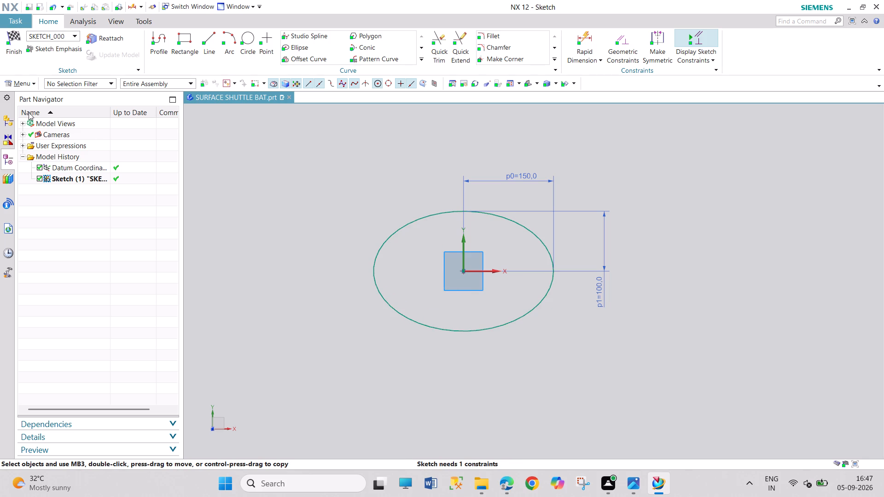
pyautogui.click(6, 57)
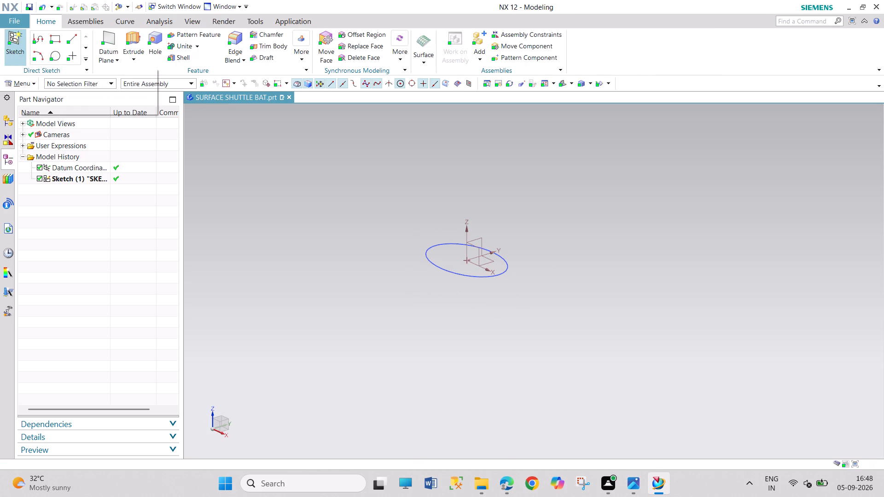
# Create a new sketch in the task environment on the XZ plane of the datum coordinate system.
pyautogui.scroll(3, 502, 278)
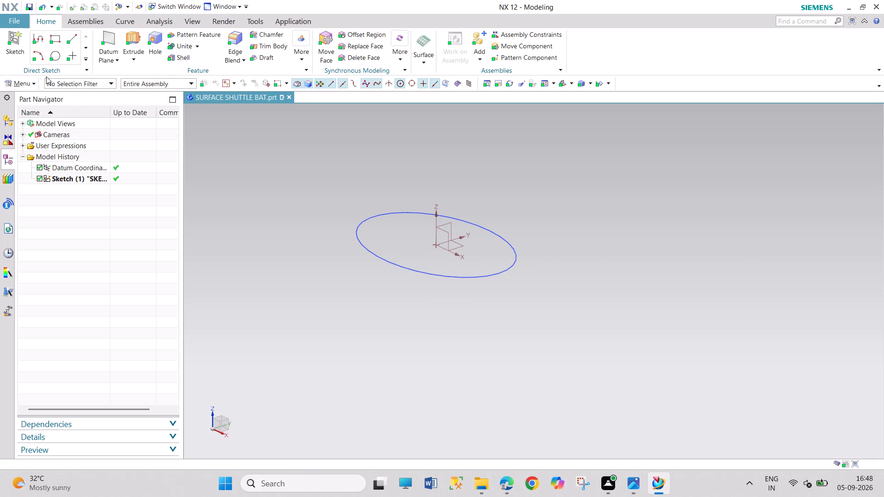
pyautogui.click(29, 84)
pyautogui.click(51, 126)
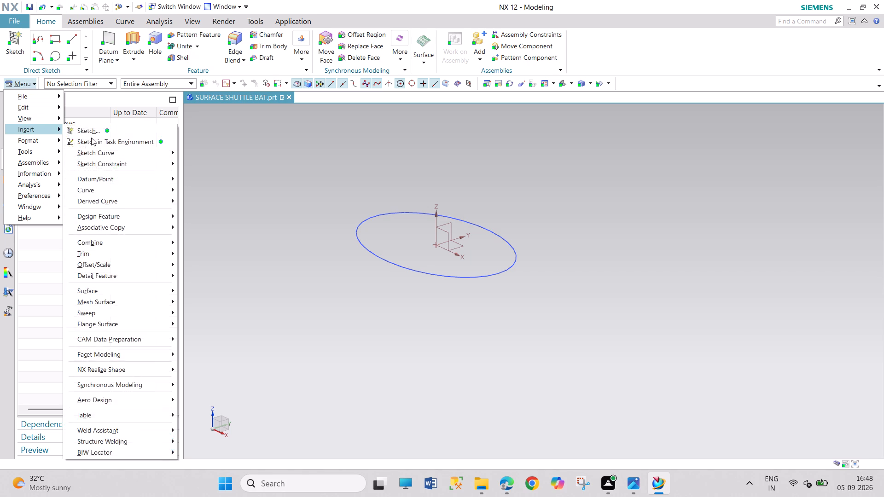
pyautogui.click(91, 138)
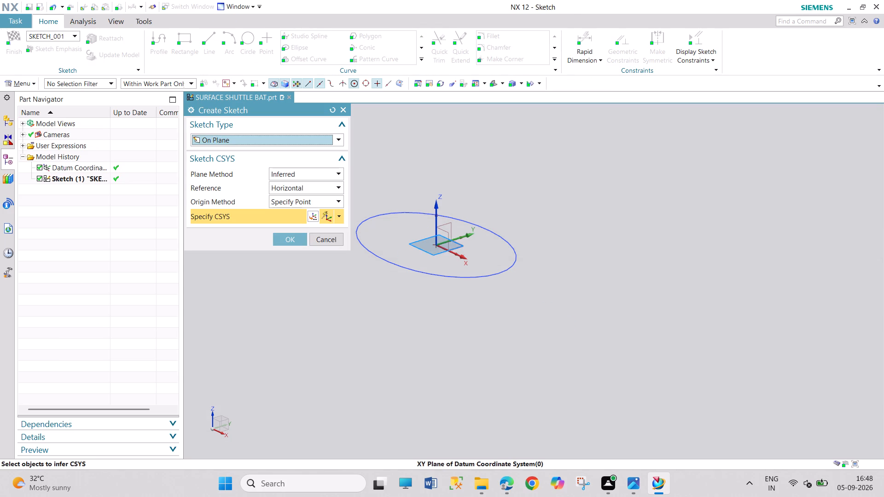
pyautogui.click(446, 237)
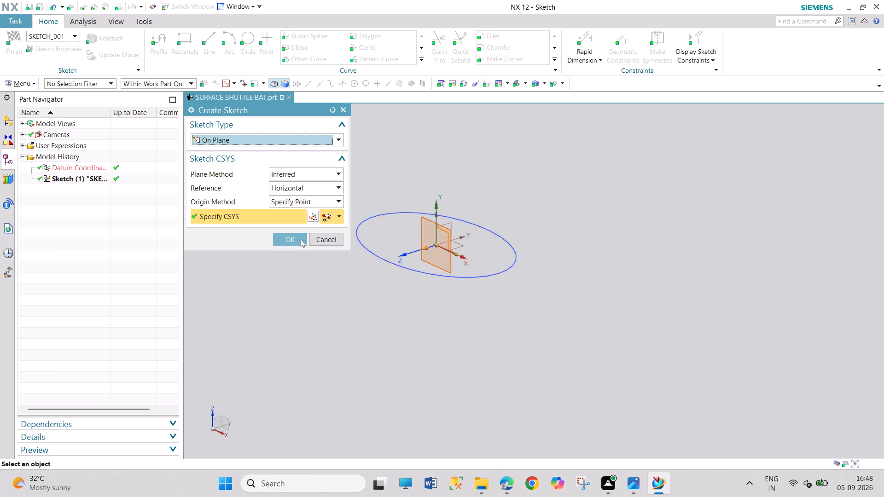
pyautogui.click(301, 239)
# Draw a closed ellipse centred on the head ellipse's positive X end, with a major radius of 10 mm and a minor radius of 20 mm.
pyautogui.scroll(3, 680, 296)
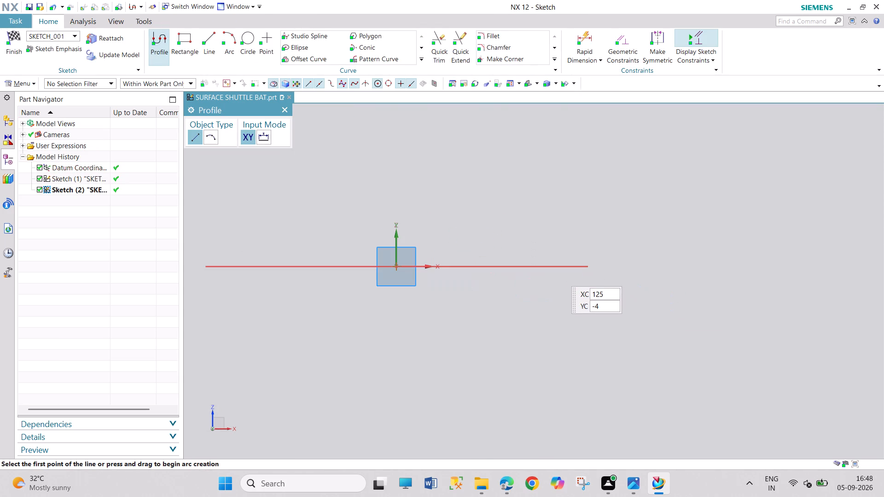
pyautogui.scroll(1, 562, 265)
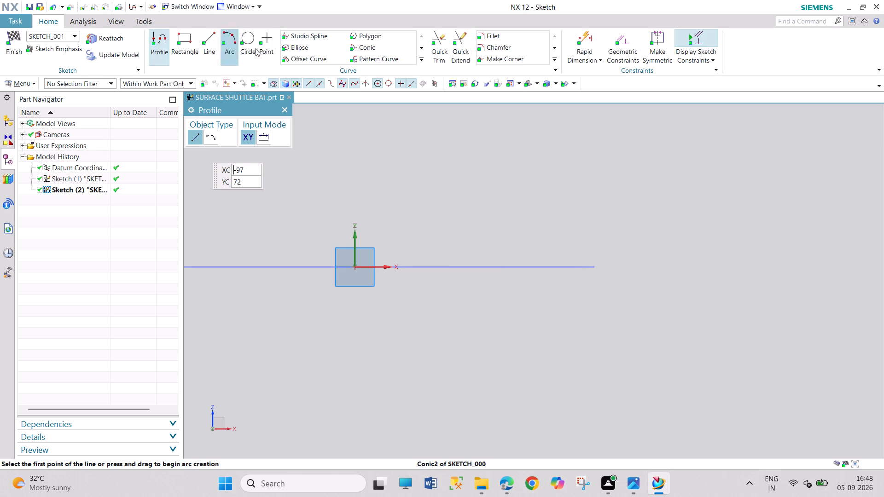
pyautogui.click(323, 47)
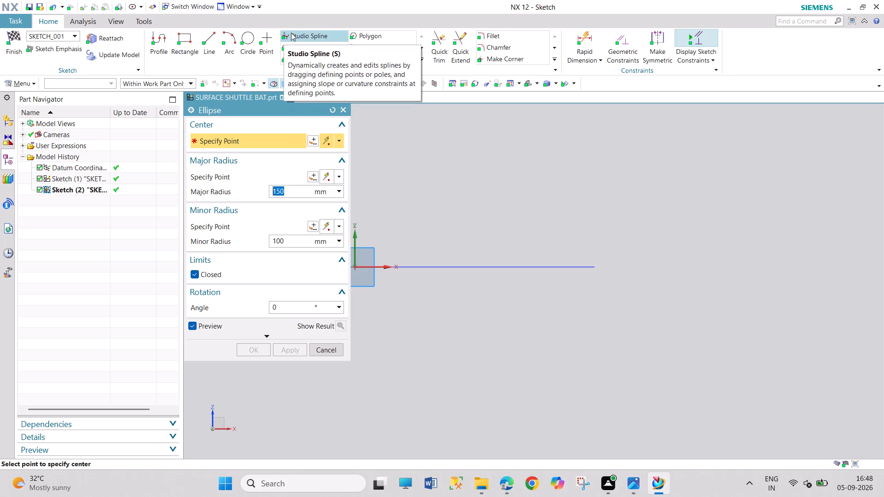
pyautogui.write('20')
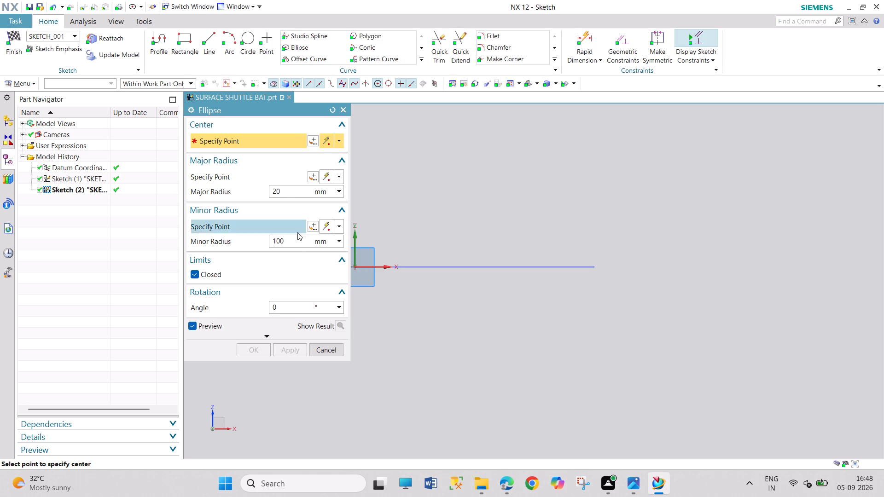
pyautogui.doubleClick(284, 243)
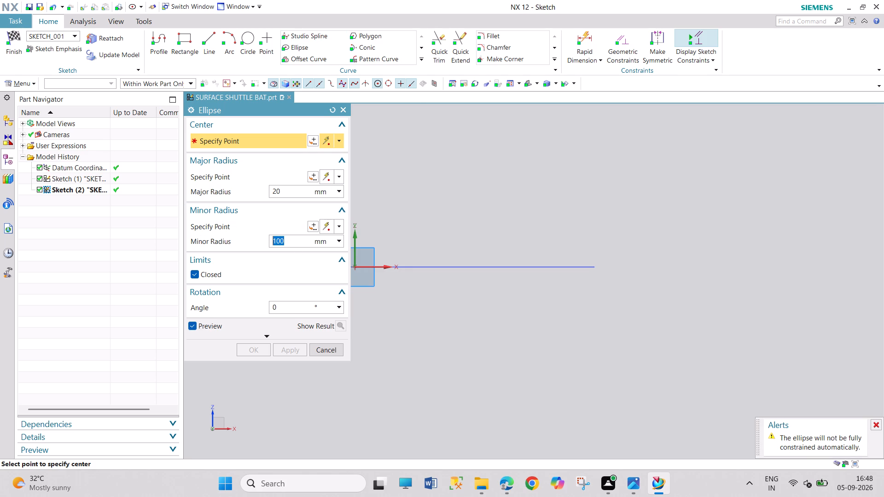
pyautogui.write('10')
pyautogui.press('Return')
pyautogui.click(597, 266)
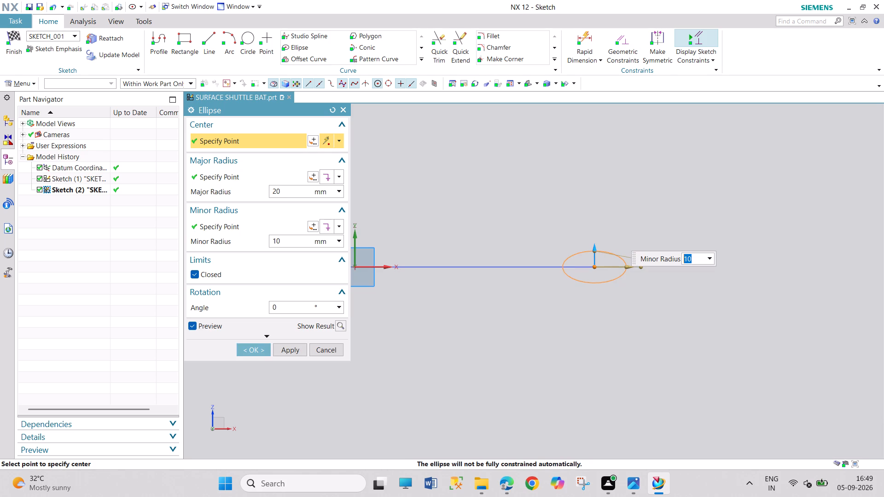
pyautogui.write('20')
pyautogui.press('Return')
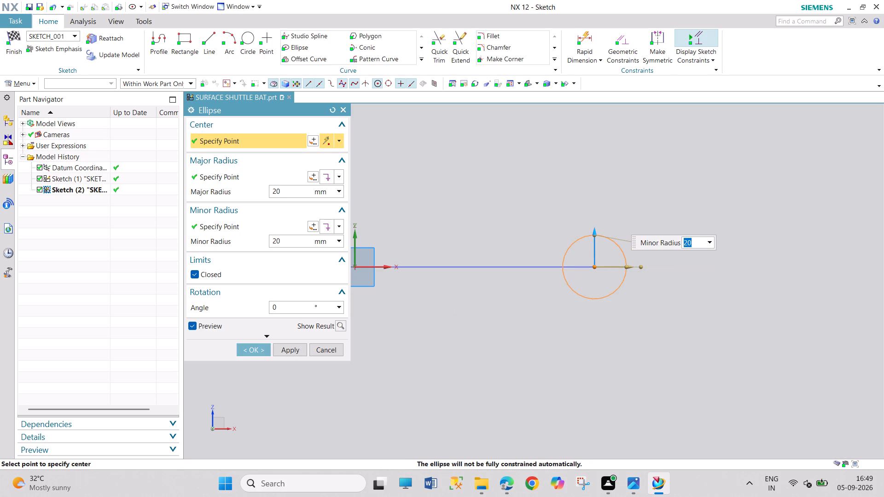
pyautogui.doubleClick(286, 188)
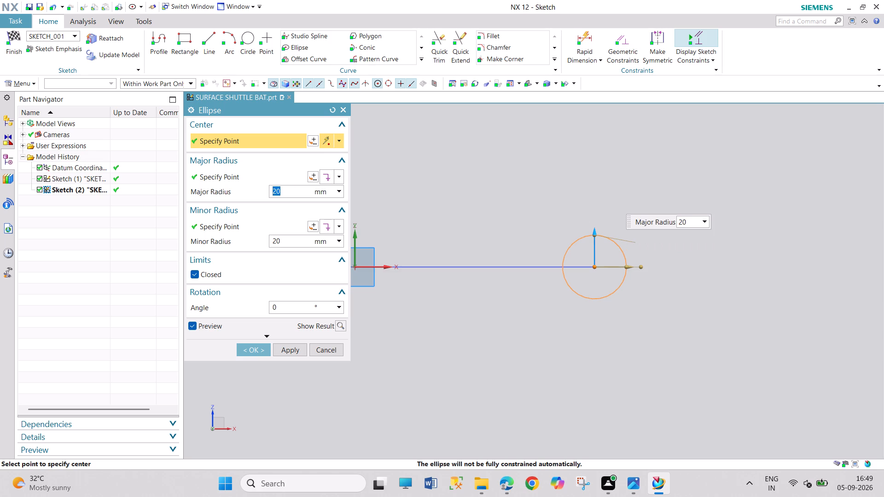
pyautogui.write('10')
pyautogui.press('Return')
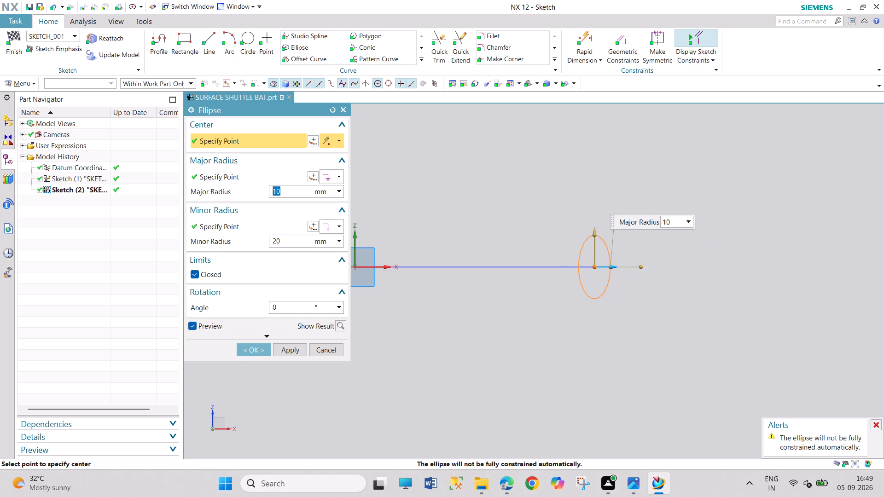
pyautogui.click(277, 307)
pyautogui.click(258, 347)
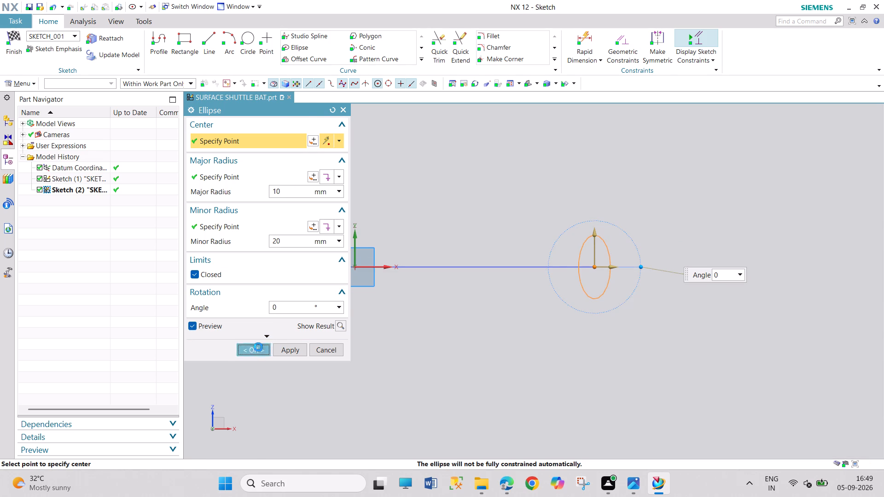
# Check the small ellipse against the head path and finish the cross-section sketch.
pyautogui.scroll(-4, 498, 238)
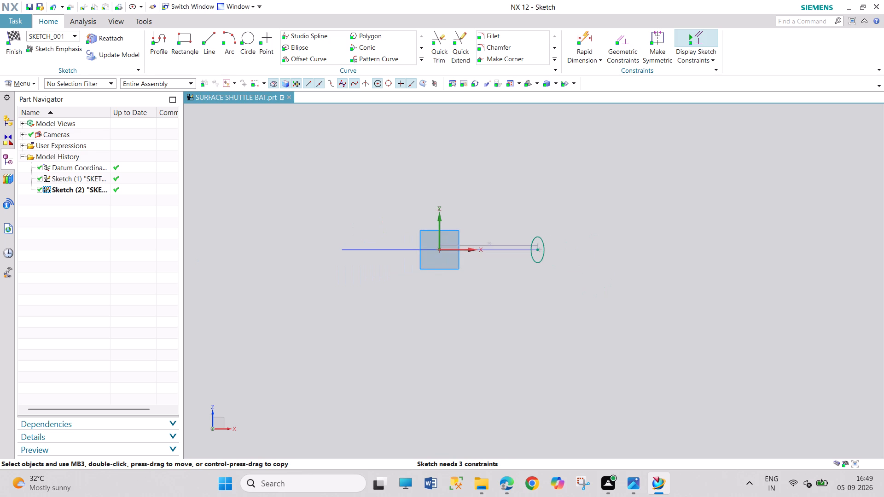
pyautogui.scroll(2, 509, 231)
pyautogui.moveTo(507, 238); pyautogui.dragTo(504, 257, button='middle')
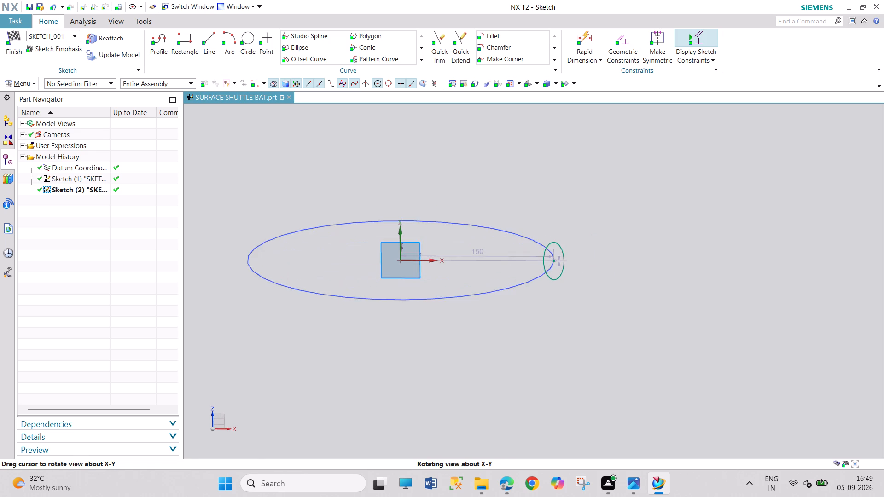
pyautogui.moveTo(504, 257); pyautogui.dragTo(504, 258, button='middle')
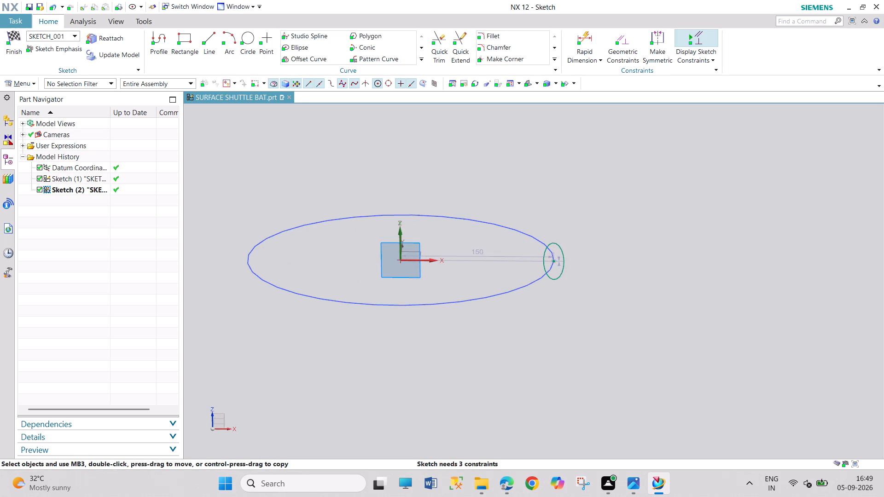
pyautogui.click(12, 42)
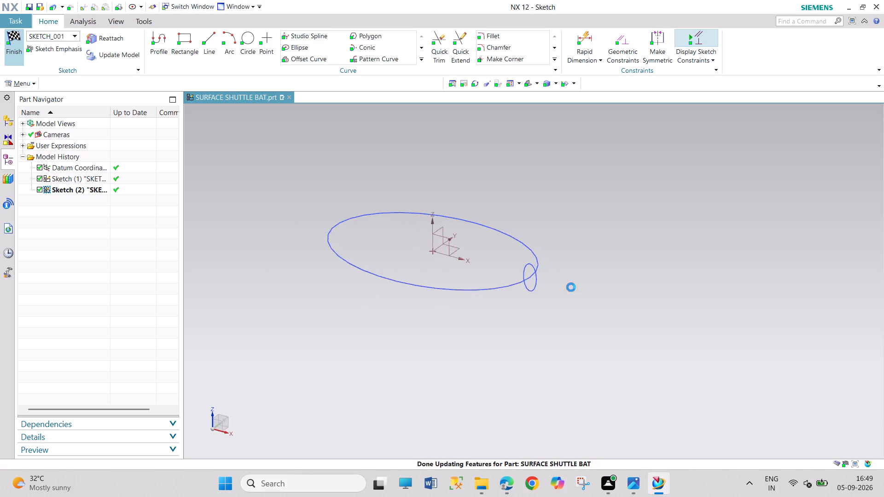
# Reopen the small ellipse's sketch using Edit with Rollback.
pyautogui.rightClick(504, 282)
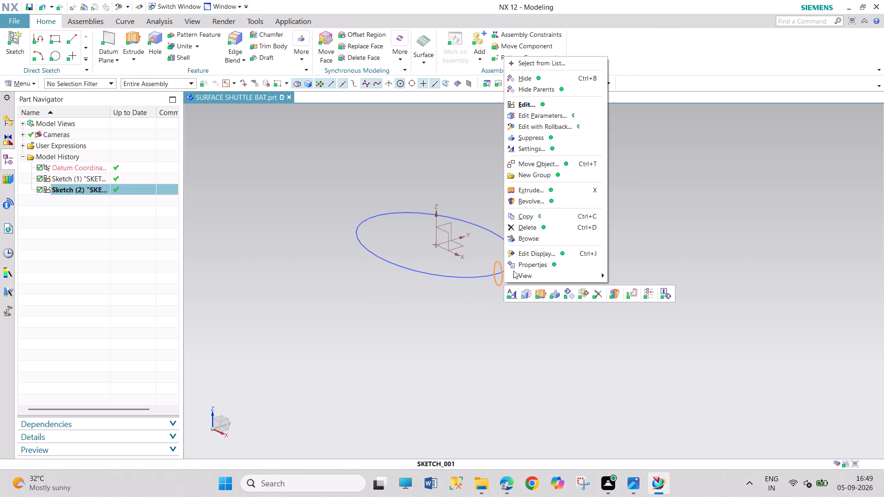
pyautogui.click(540, 130)
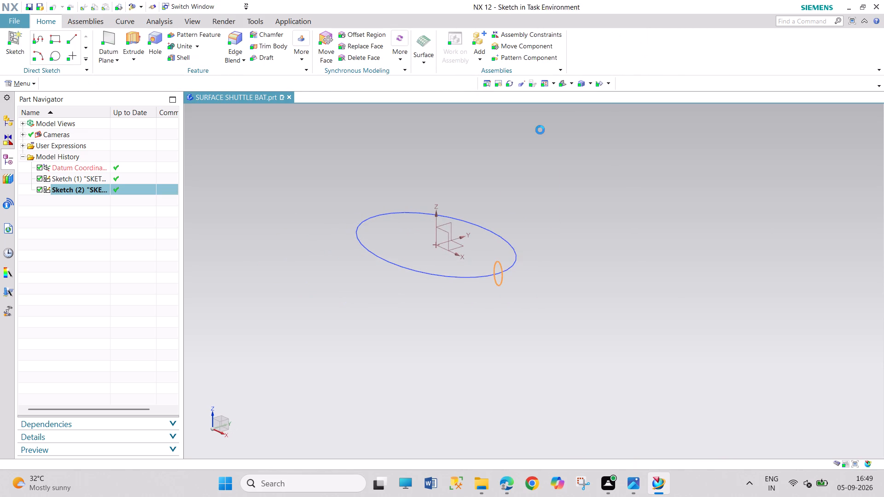
pyautogui.scroll(4, 551, 184)
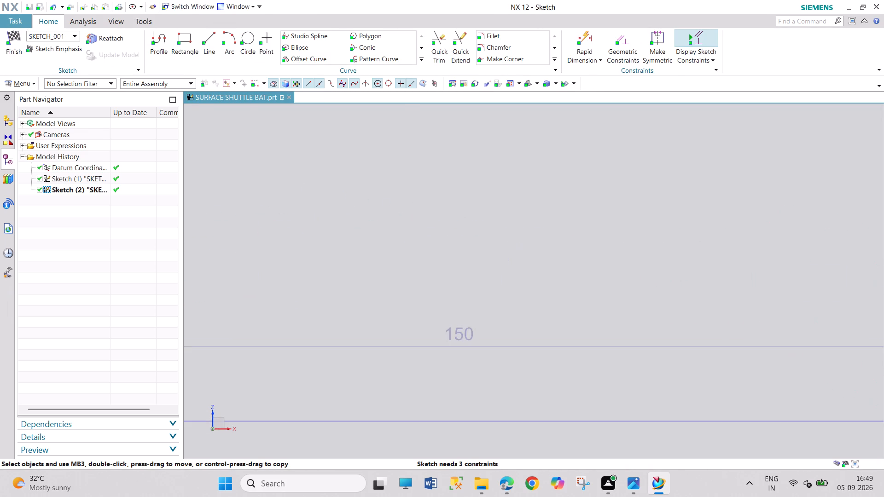
pyautogui.scroll(-9, 551, 184)
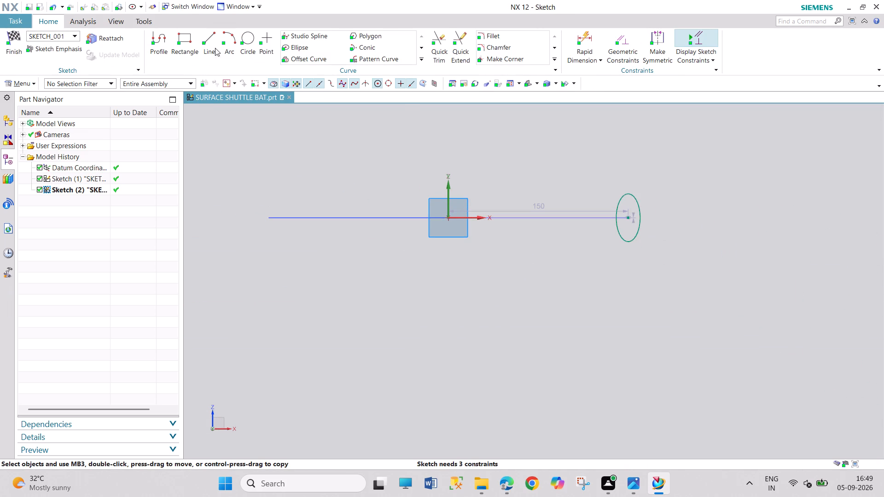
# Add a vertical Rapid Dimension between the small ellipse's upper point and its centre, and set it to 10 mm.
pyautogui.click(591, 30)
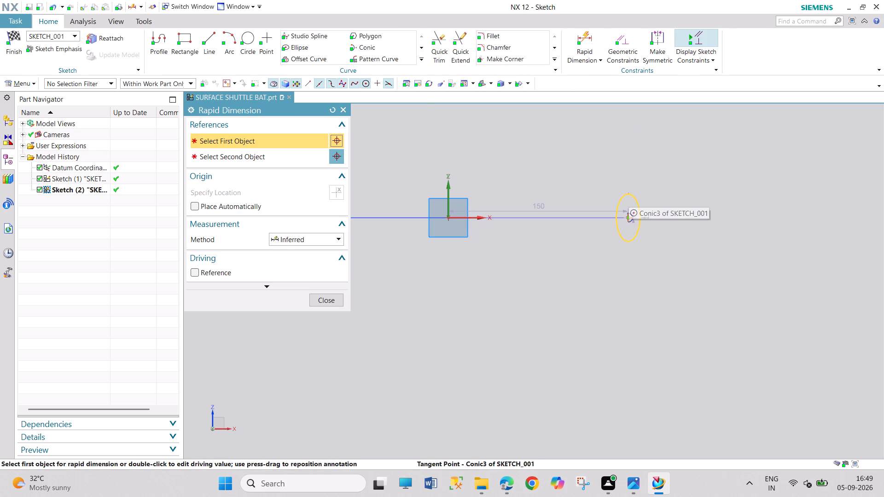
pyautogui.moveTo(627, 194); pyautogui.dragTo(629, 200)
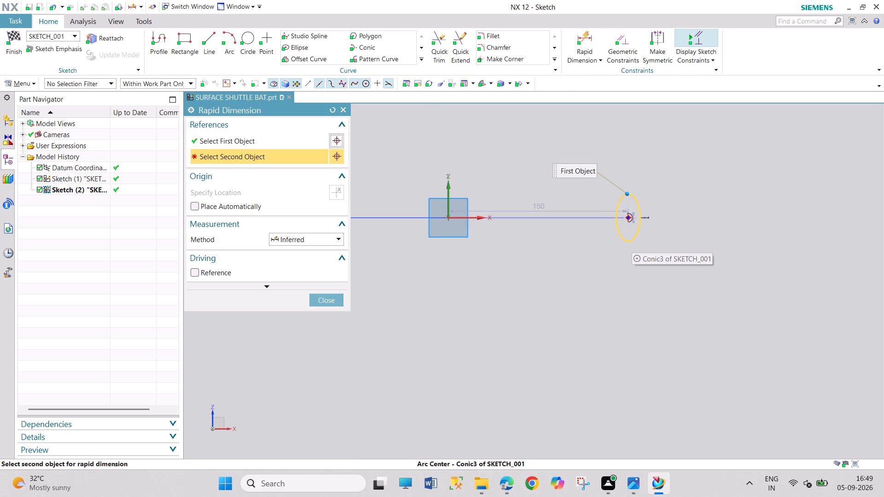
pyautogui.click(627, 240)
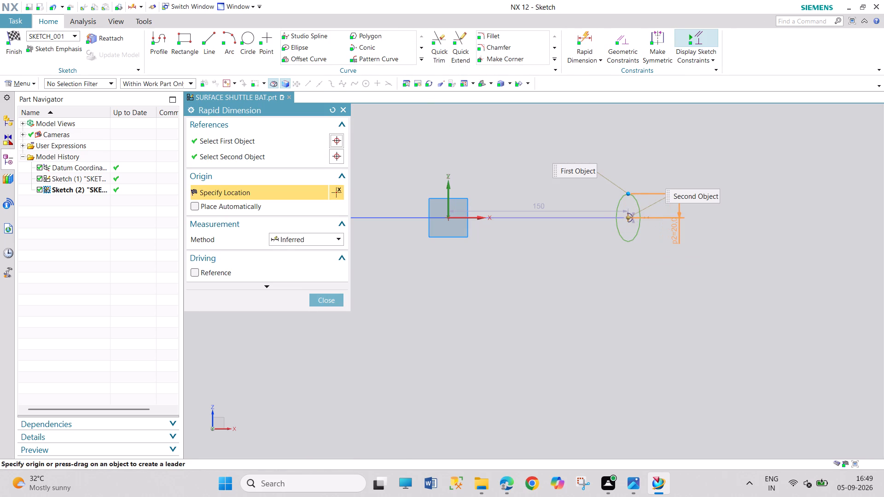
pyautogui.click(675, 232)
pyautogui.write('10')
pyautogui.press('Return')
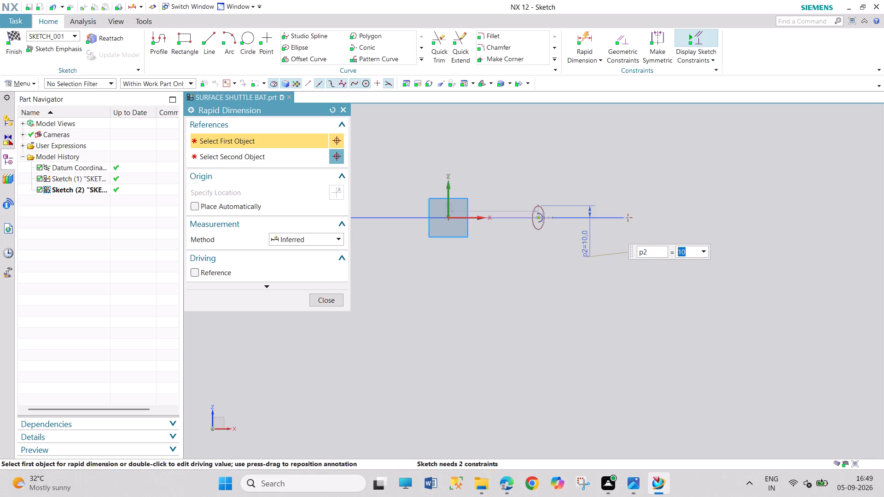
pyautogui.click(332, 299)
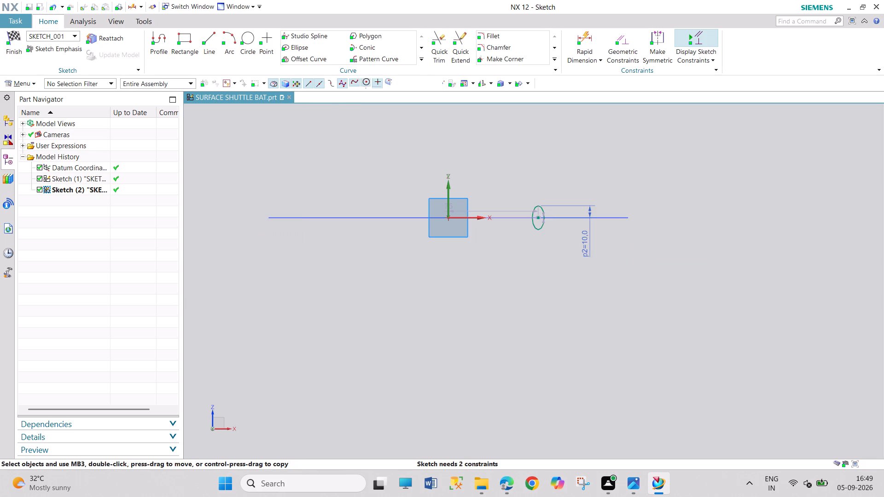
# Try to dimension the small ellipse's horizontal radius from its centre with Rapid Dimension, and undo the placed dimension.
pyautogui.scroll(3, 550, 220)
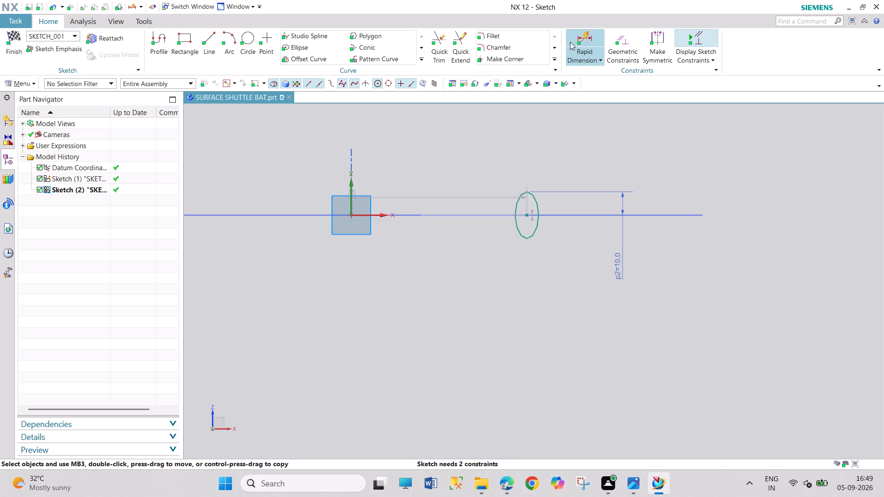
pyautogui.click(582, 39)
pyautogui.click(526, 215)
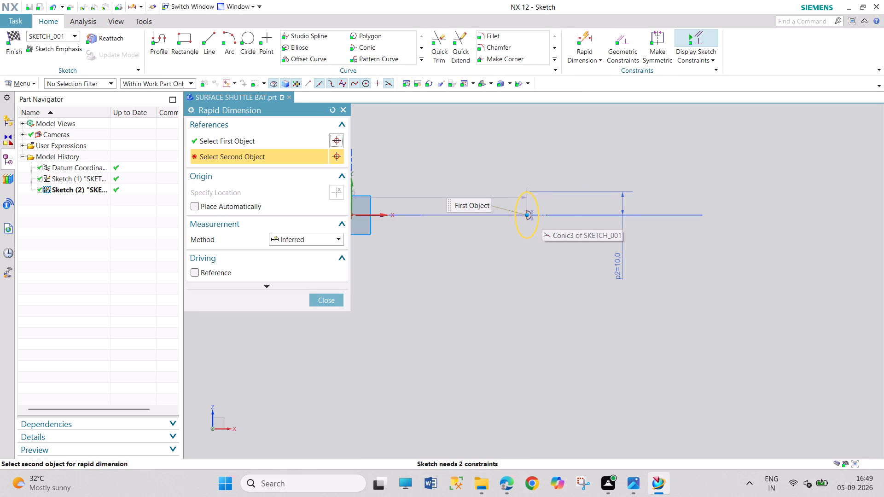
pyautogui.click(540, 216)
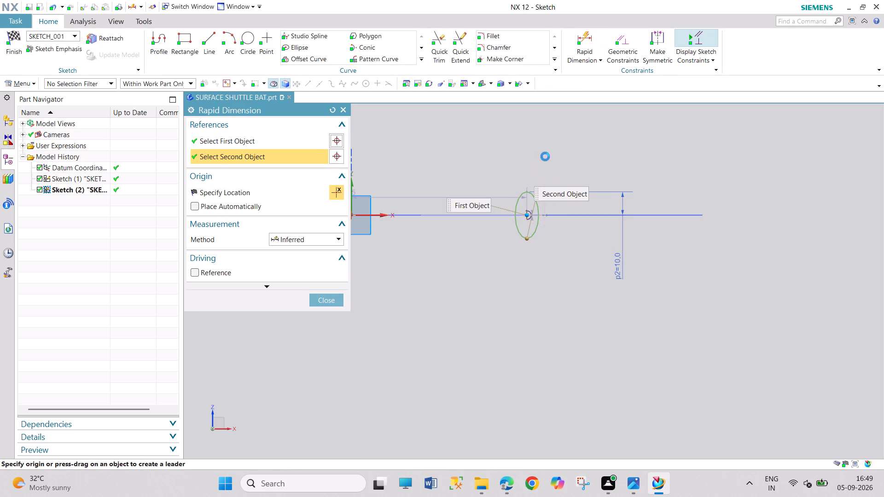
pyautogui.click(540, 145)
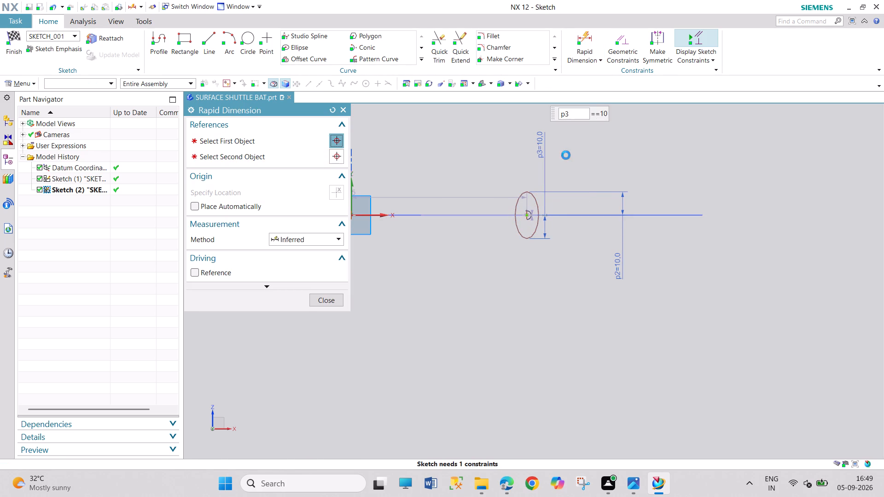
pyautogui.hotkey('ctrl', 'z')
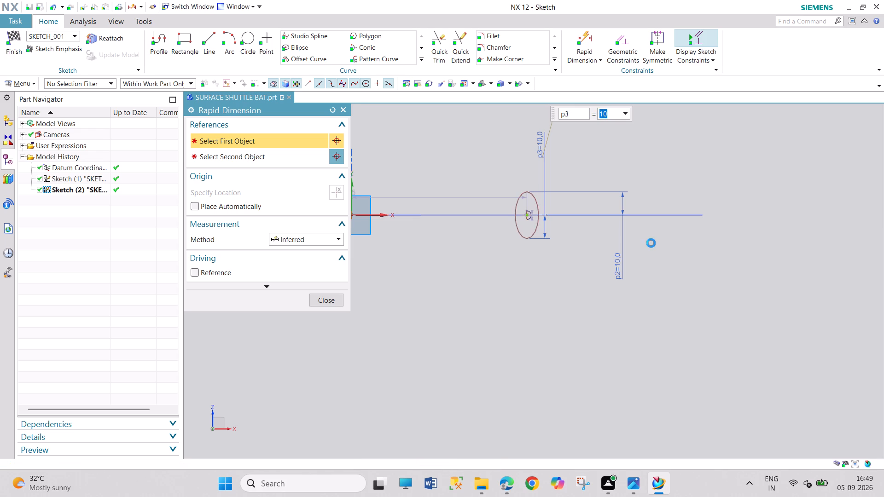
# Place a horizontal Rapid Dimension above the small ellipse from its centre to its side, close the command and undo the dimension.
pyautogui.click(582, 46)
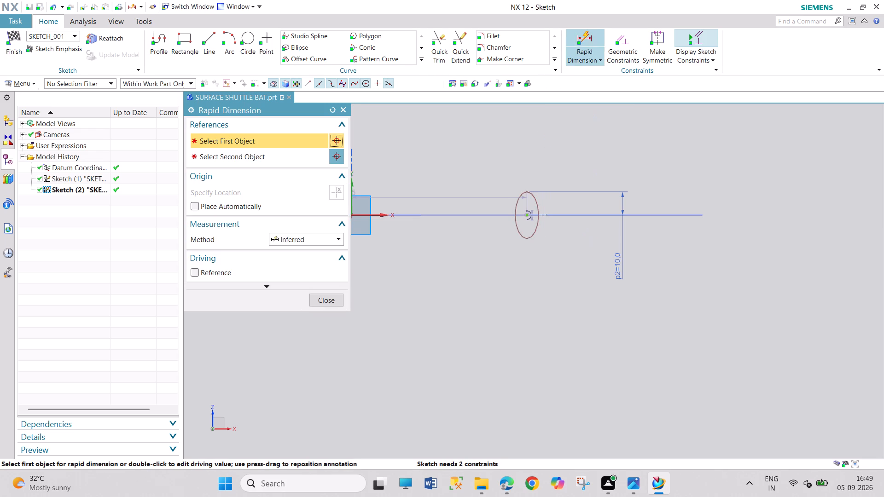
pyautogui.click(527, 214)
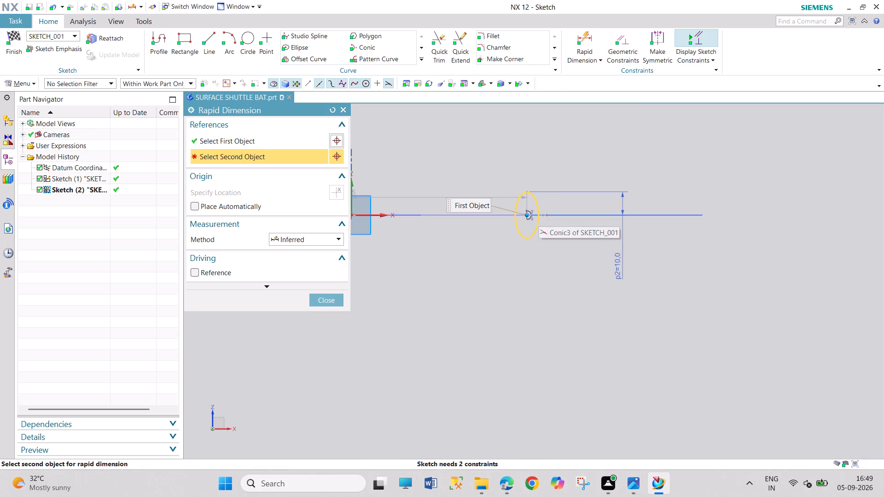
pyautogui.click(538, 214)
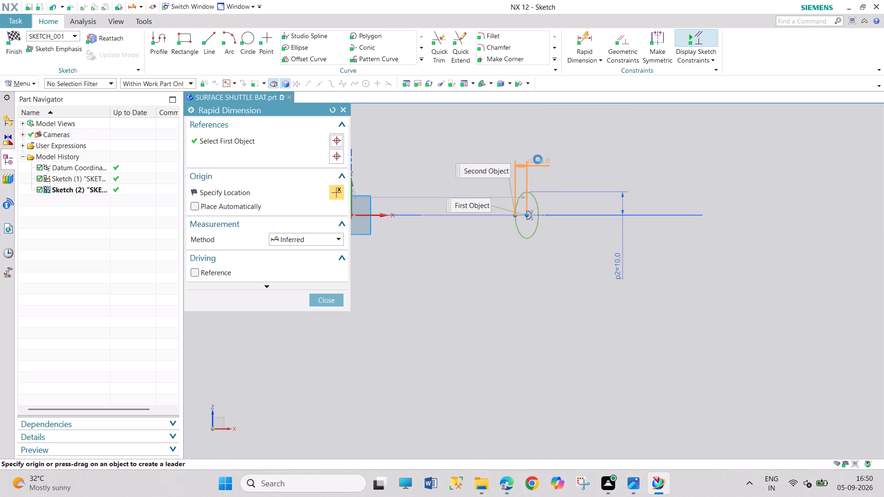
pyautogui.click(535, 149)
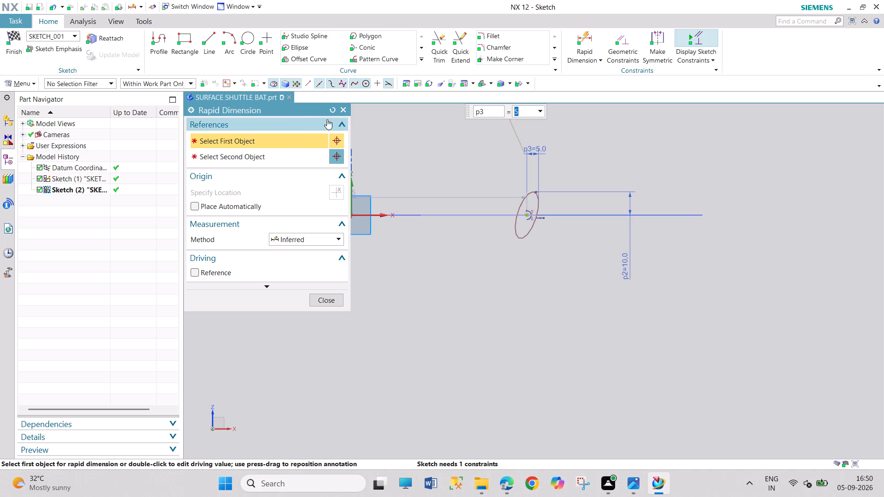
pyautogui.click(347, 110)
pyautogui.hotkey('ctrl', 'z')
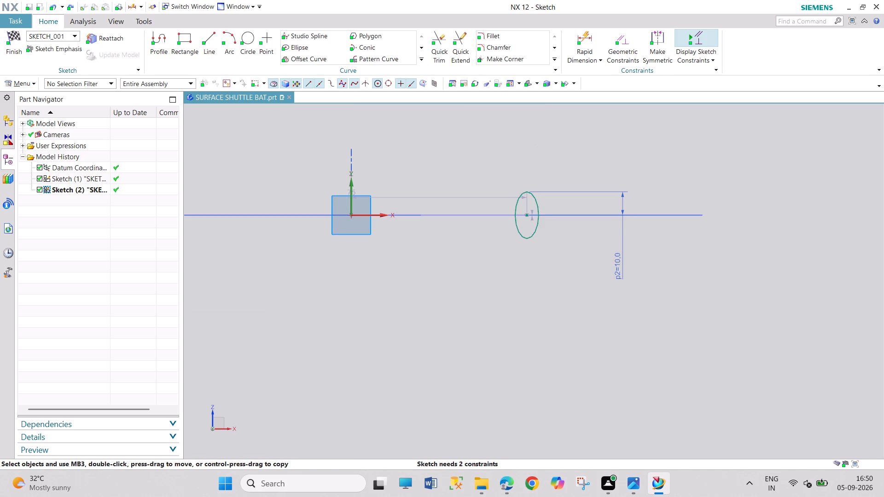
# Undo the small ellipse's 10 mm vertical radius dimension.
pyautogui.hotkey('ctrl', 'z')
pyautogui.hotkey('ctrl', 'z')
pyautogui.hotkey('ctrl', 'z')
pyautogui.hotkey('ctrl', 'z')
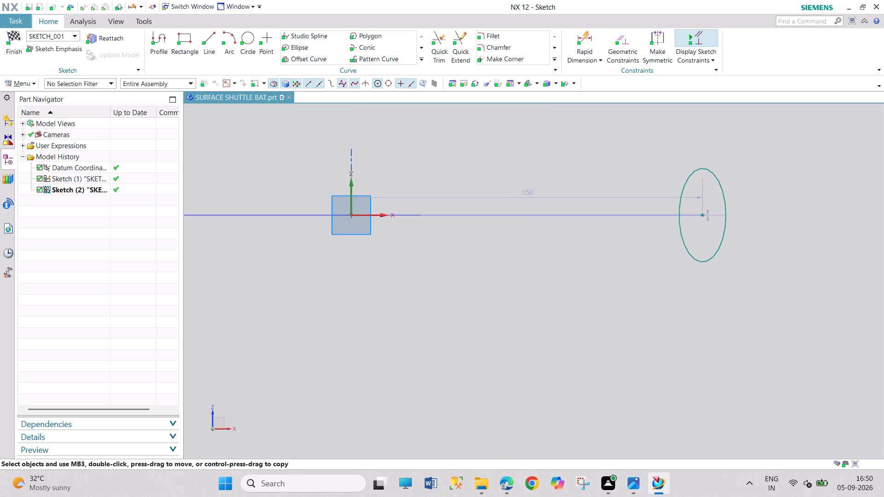
# Delete the small elliptical cross-section centred at the +X end of the head path.
pyautogui.hotkey('ctrl', 'z')
pyautogui.hotkey('ctrl', 'z')
pyautogui.keyDown('ctrl'); pyautogui.moveTo(394, 151); pyautogui.dragTo(552, 303); pyautogui.keyUp('ctrl')
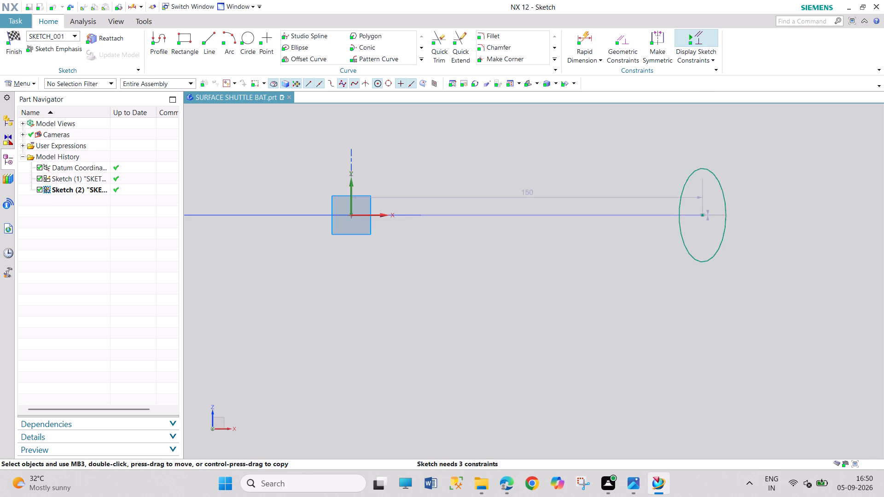
pyautogui.rightClick(701, 264)
pyautogui.click(727, 216)
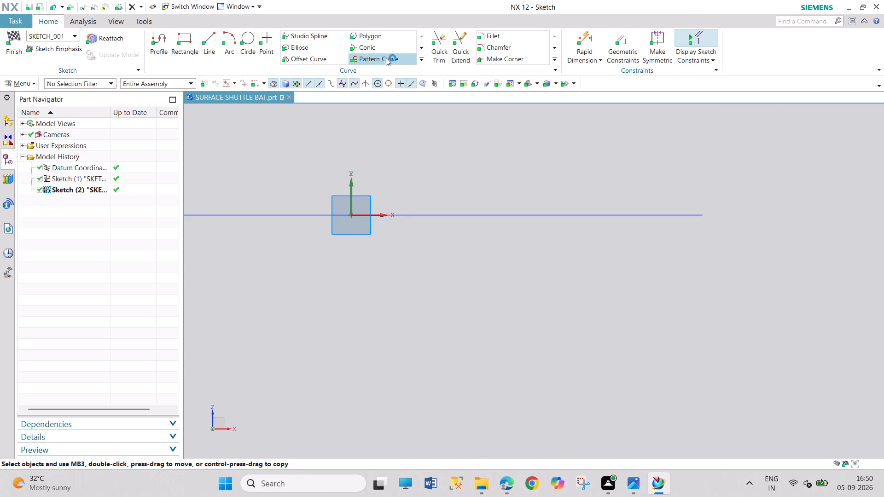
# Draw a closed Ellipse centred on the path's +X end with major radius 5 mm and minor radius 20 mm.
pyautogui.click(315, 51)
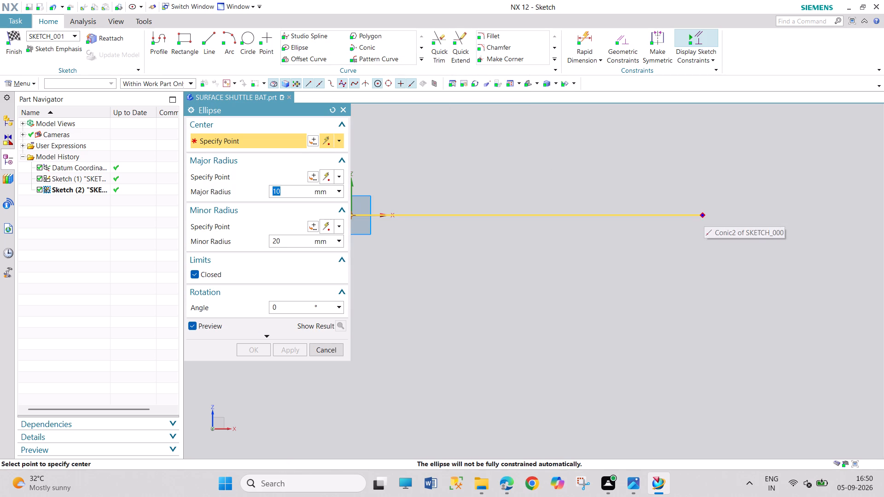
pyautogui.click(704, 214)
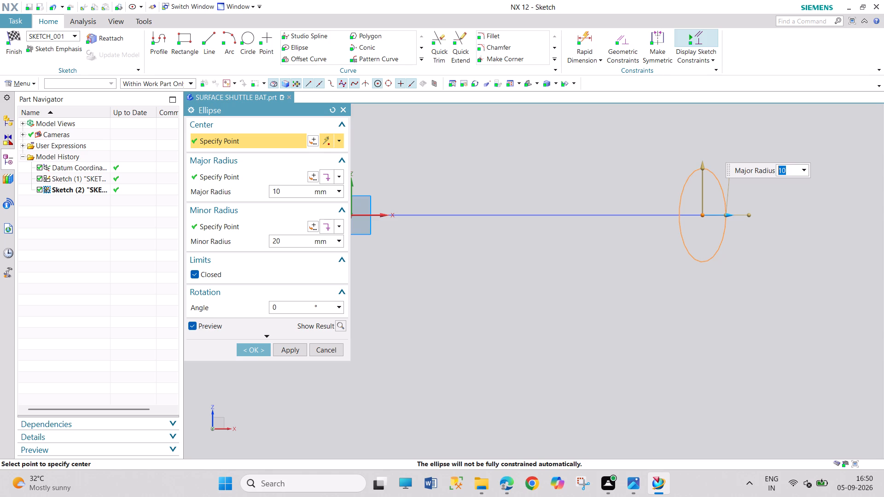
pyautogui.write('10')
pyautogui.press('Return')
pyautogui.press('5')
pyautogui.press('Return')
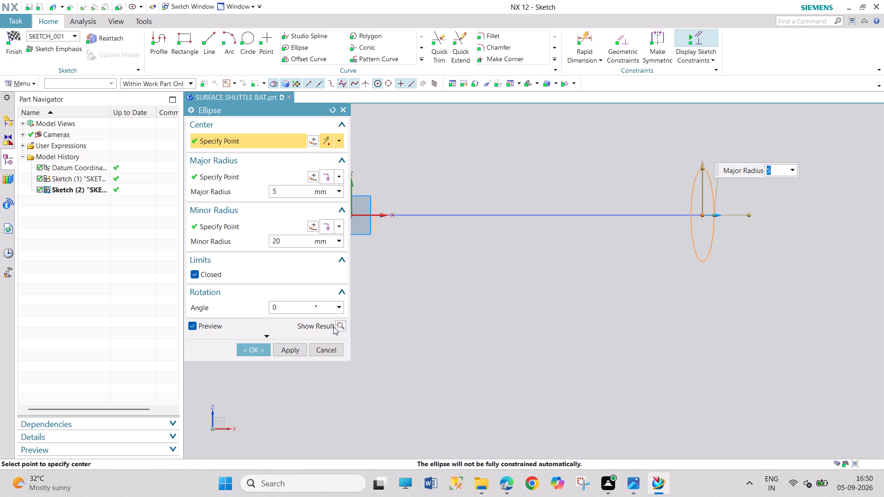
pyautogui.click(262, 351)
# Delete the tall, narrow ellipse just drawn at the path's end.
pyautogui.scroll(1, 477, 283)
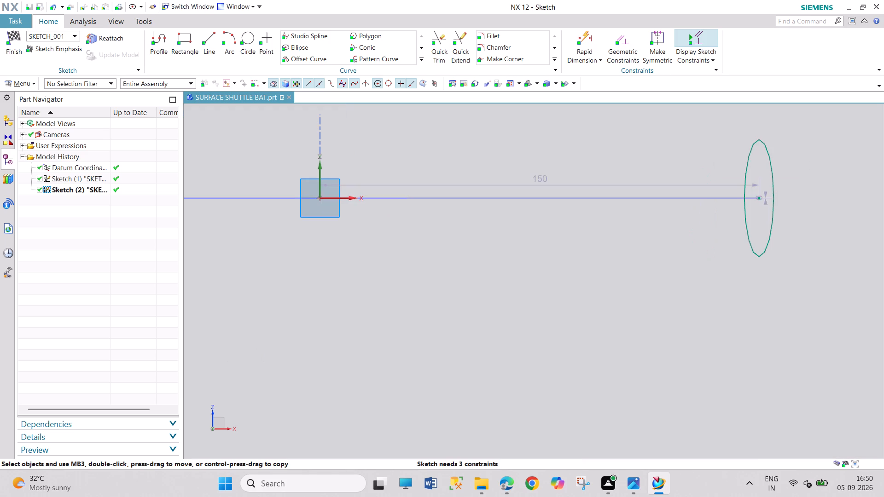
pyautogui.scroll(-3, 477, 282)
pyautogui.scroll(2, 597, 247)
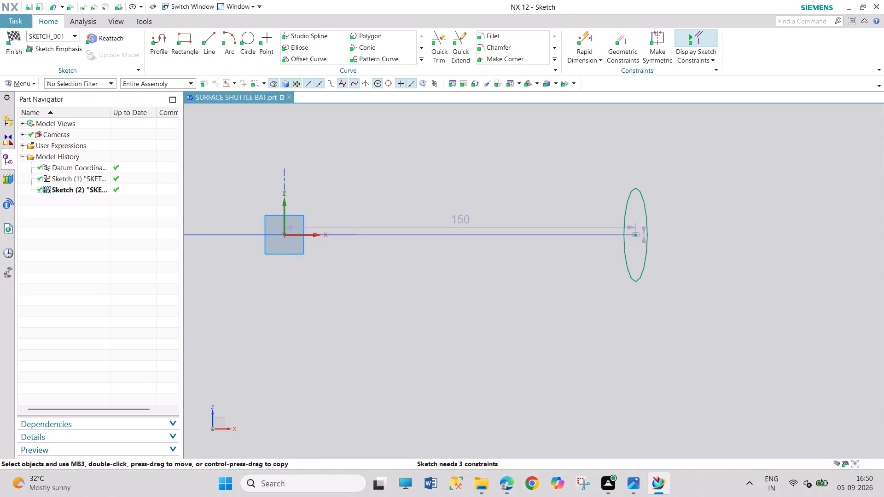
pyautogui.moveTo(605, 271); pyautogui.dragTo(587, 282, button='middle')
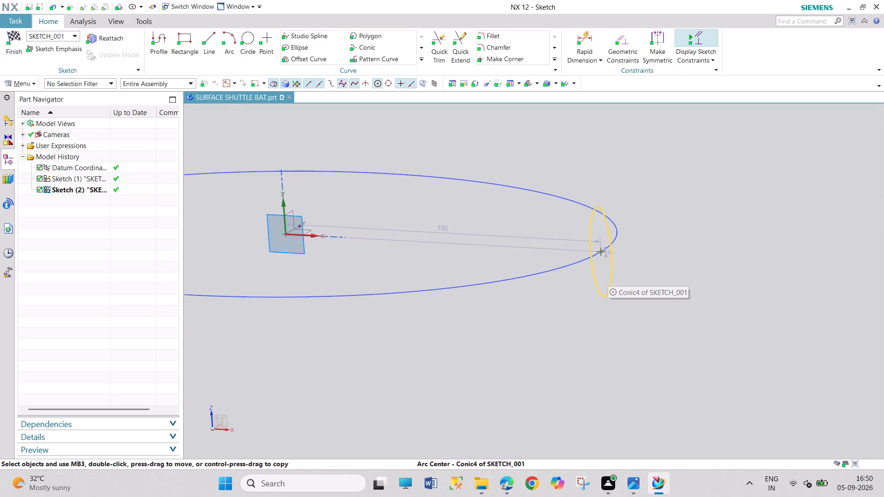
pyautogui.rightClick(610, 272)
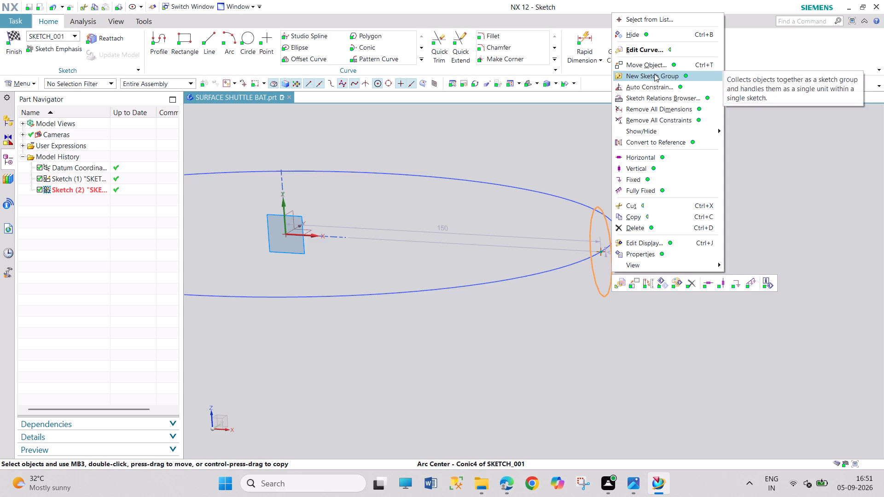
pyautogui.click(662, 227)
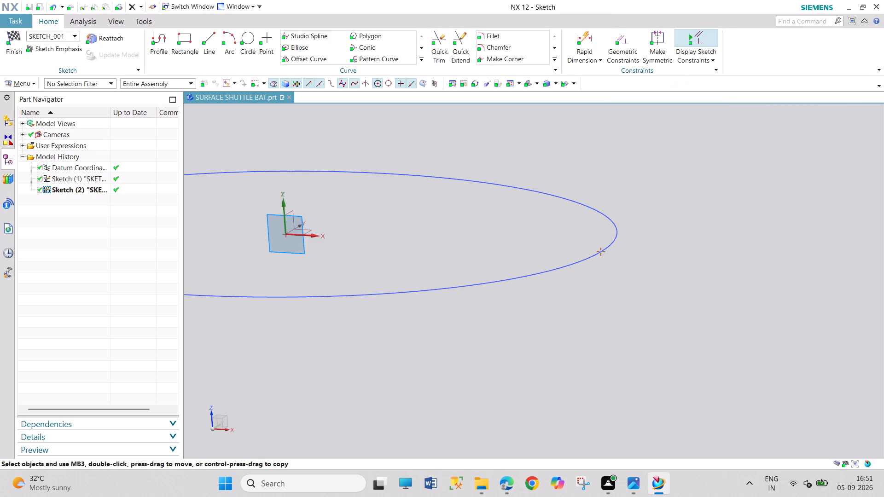
# Finish the current sketch and start a new Sketch in Task Environment on the XZ plane of the datum coordinate system.
pyautogui.click(29, 82)
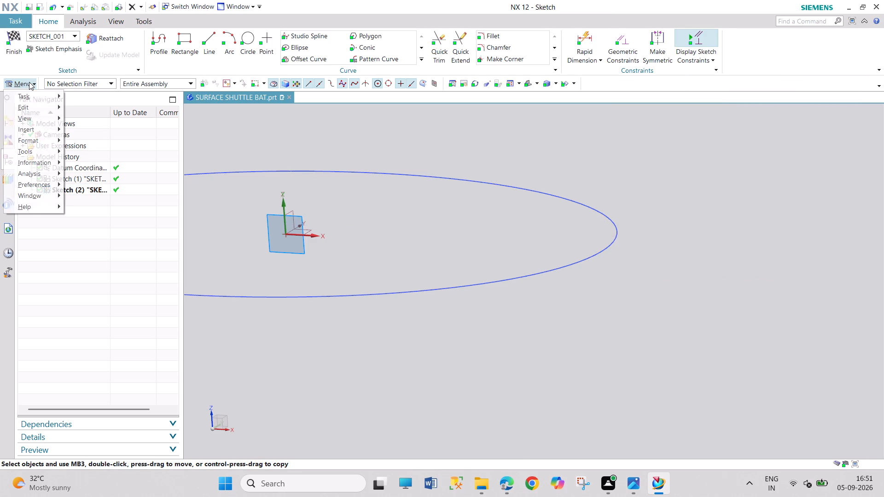
pyautogui.click(17, 35)
pyautogui.click(28, 85)
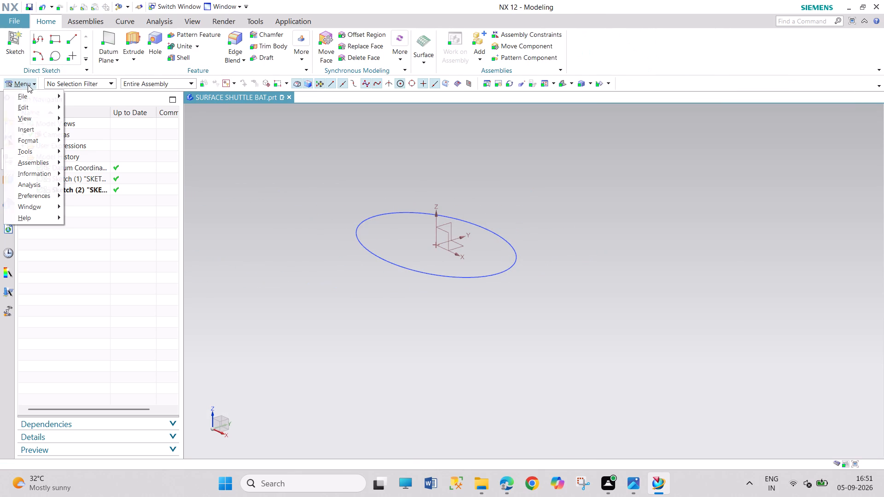
pyautogui.click(52, 129)
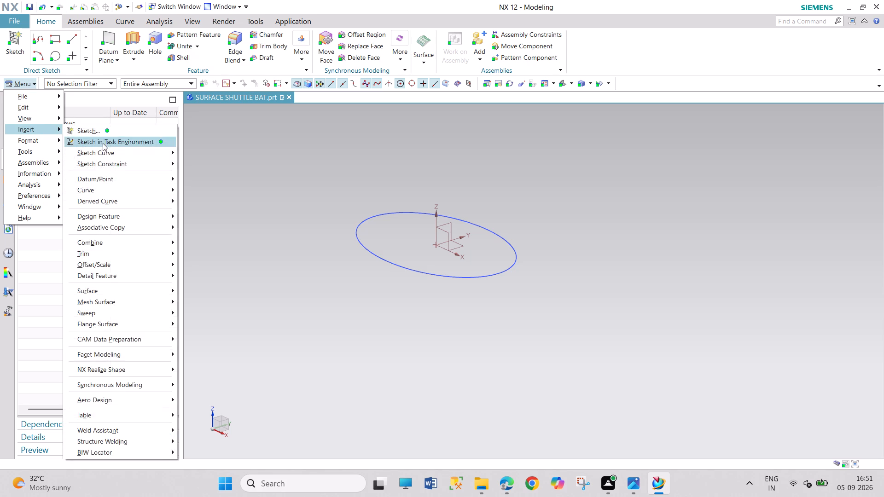
pyautogui.click(103, 143)
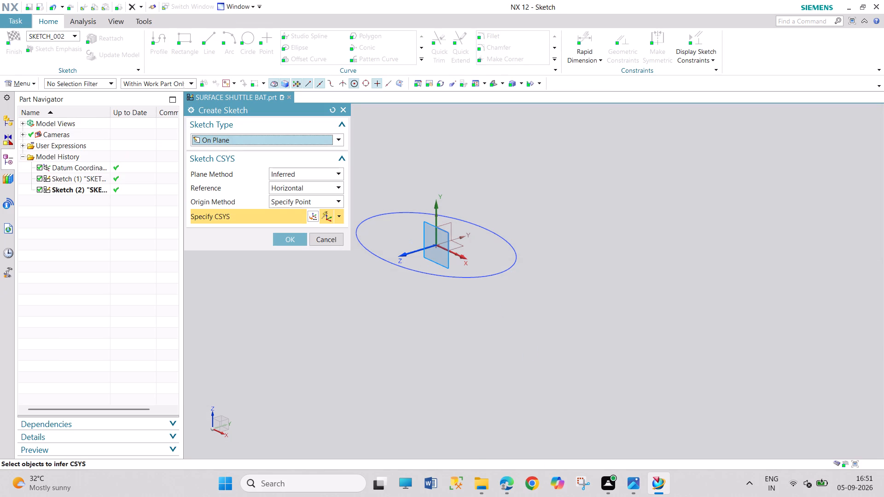
pyautogui.click(449, 237)
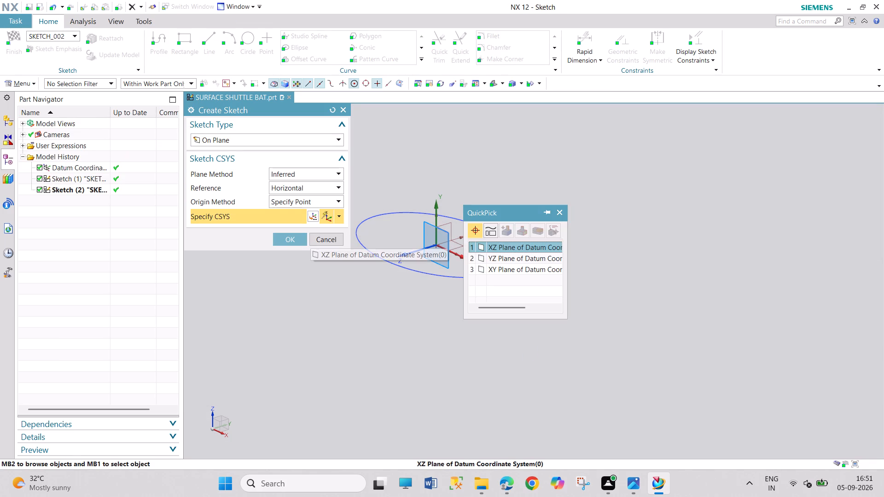
pyautogui.click(508, 250)
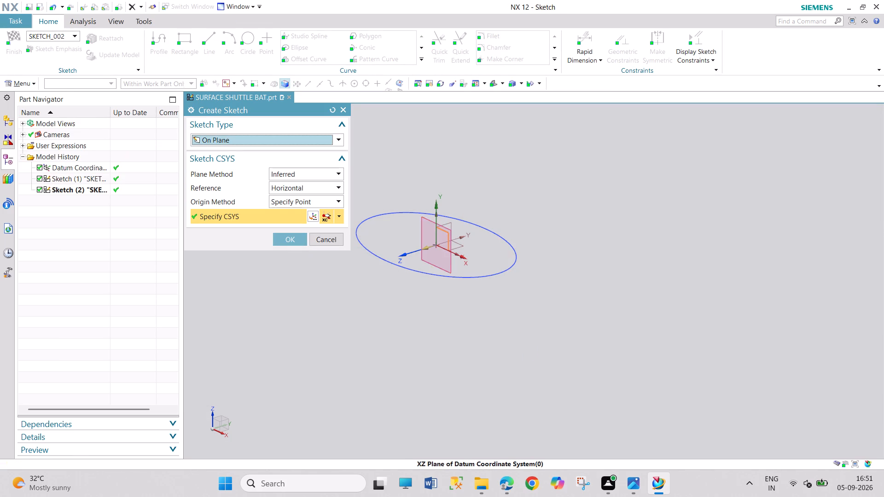
pyautogui.click(287, 241)
# Start an Ellipse in the new sketch, centred on the +X end of the head path.
pyautogui.scroll(3, 652, 307)
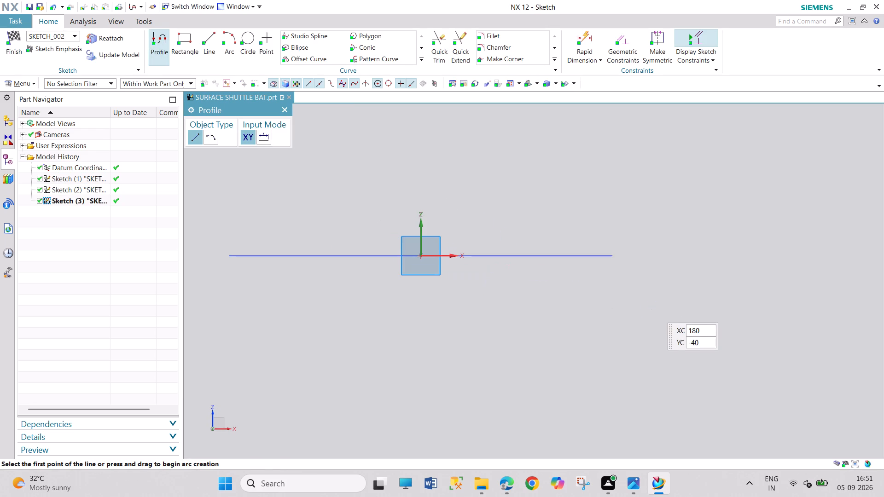
pyautogui.scroll(1, 626, 288)
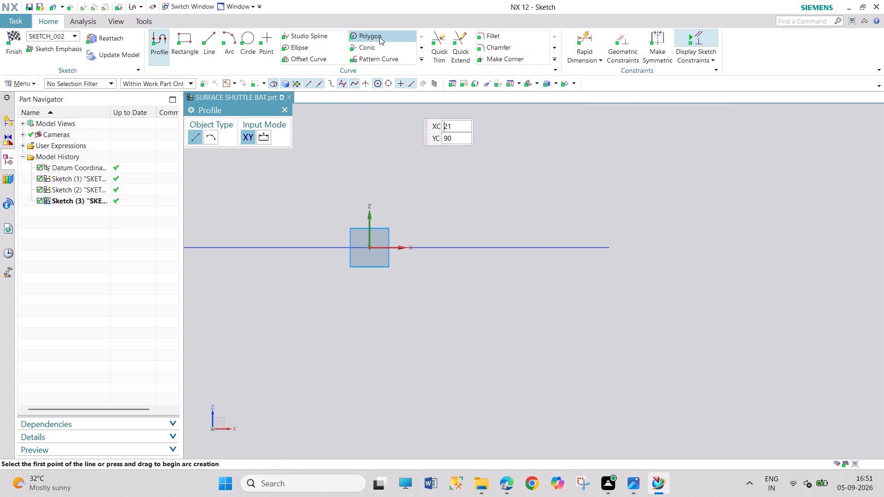
pyautogui.click(420, 58)
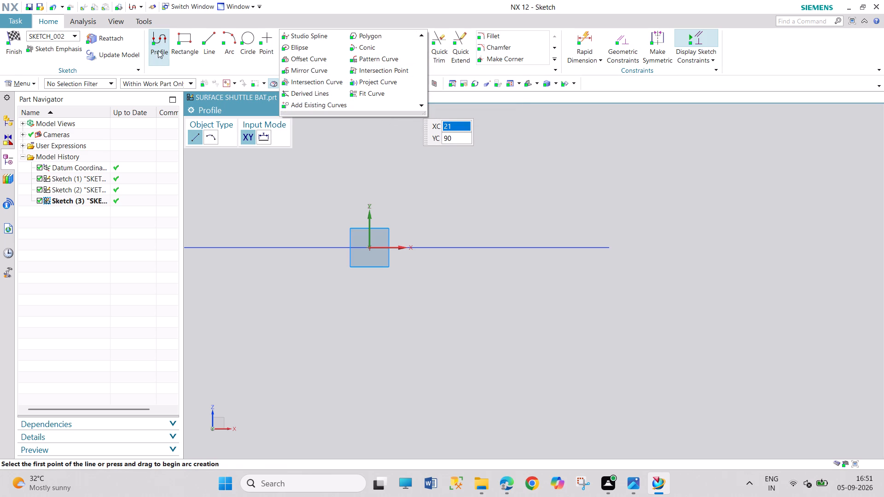
pyautogui.click(296, 49)
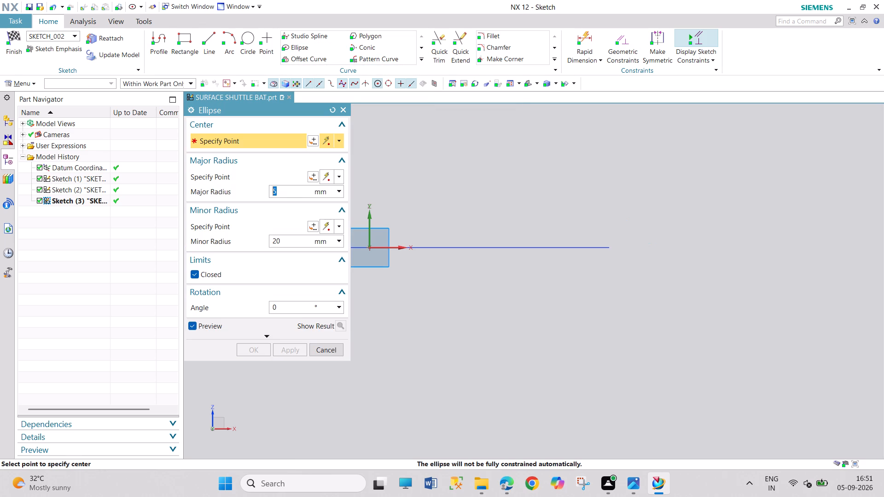
pyautogui.click(611, 247)
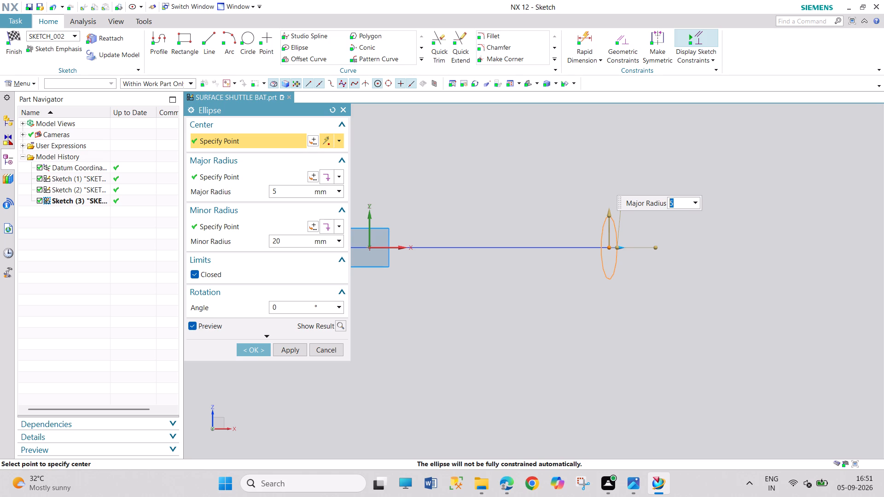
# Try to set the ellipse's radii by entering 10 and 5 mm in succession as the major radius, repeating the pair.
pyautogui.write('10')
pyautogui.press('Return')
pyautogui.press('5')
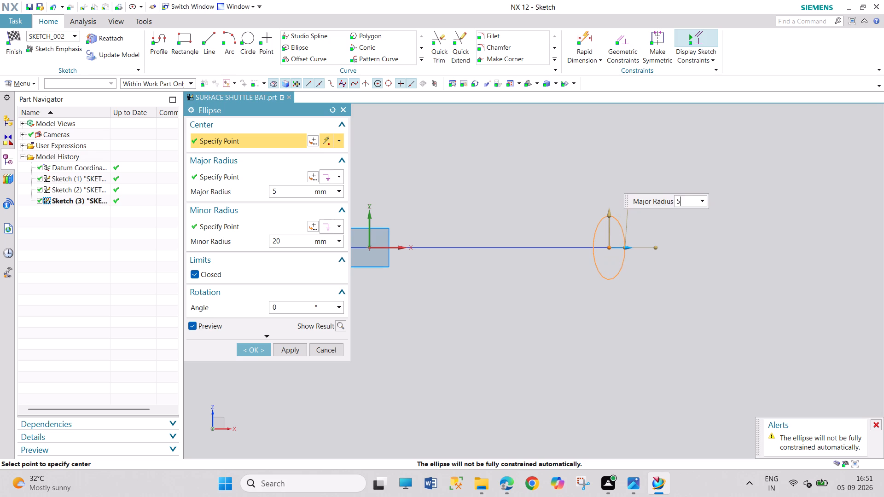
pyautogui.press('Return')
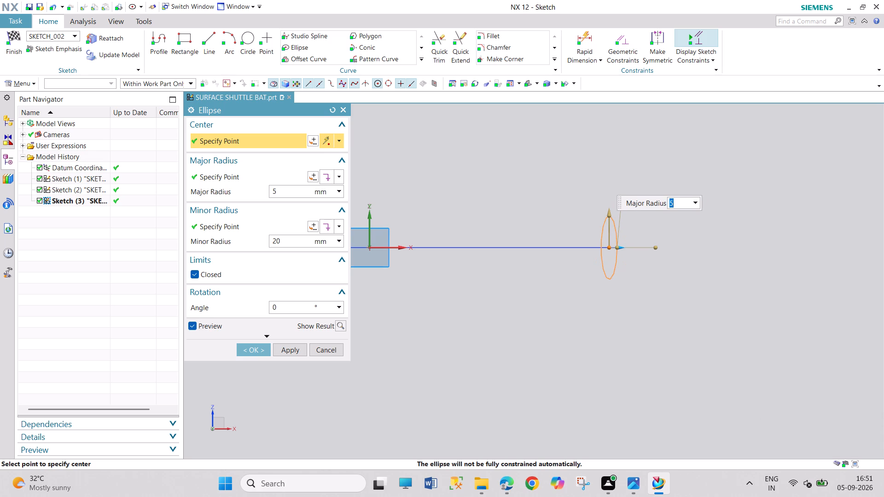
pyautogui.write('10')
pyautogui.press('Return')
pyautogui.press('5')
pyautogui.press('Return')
# Set the ellipse's major radius to 10 mm and minor radius to 5 mm, create it and finish the sketch.
pyautogui.doubleClick(285, 191)
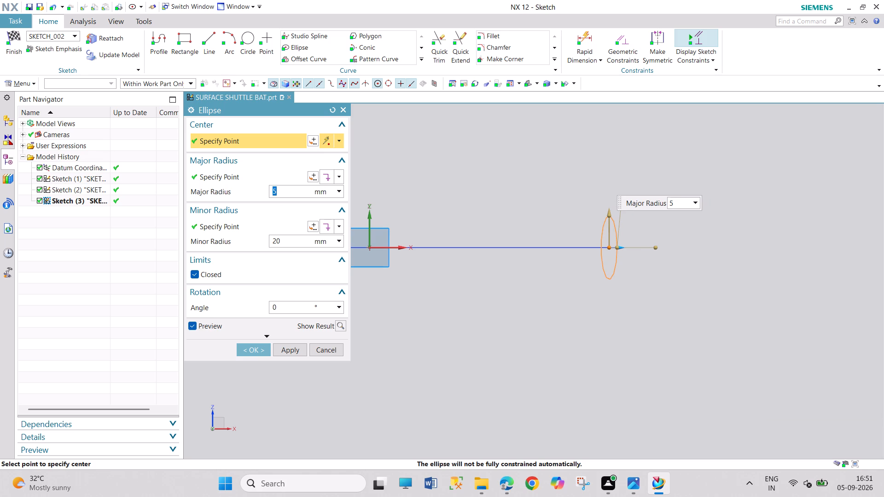
pyautogui.write('10')
pyautogui.press('Return')
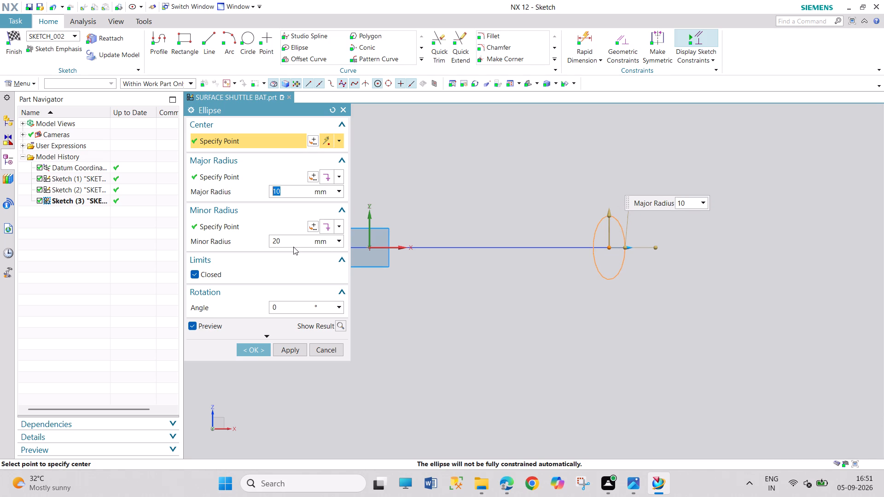
pyautogui.doubleClick(291, 244)
pyautogui.press('5')
pyautogui.press('Return')
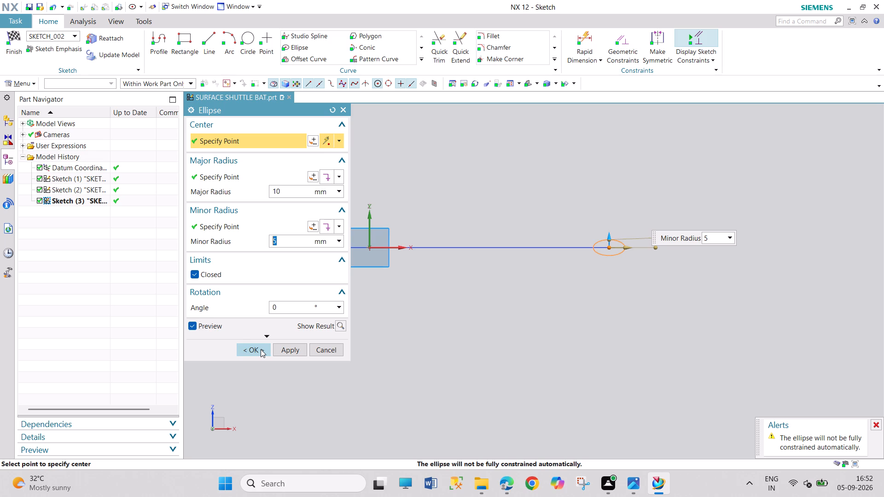
pyautogui.click(261, 348)
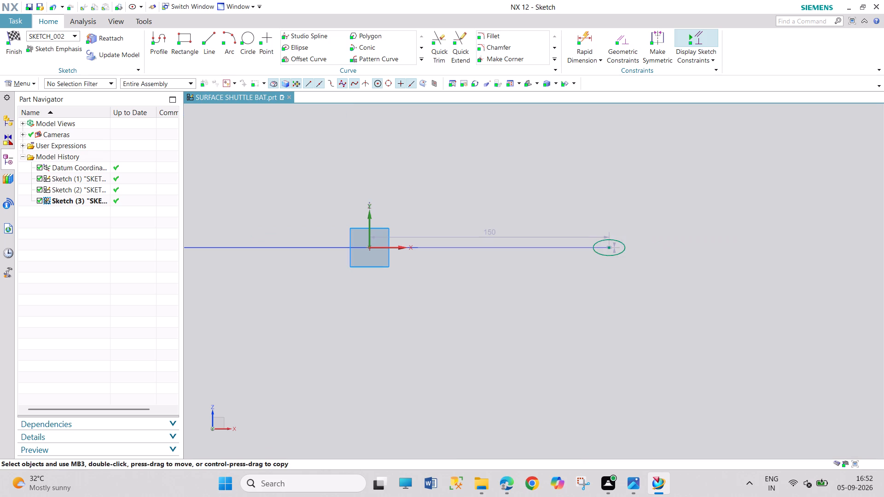
pyautogui.click(21, 37)
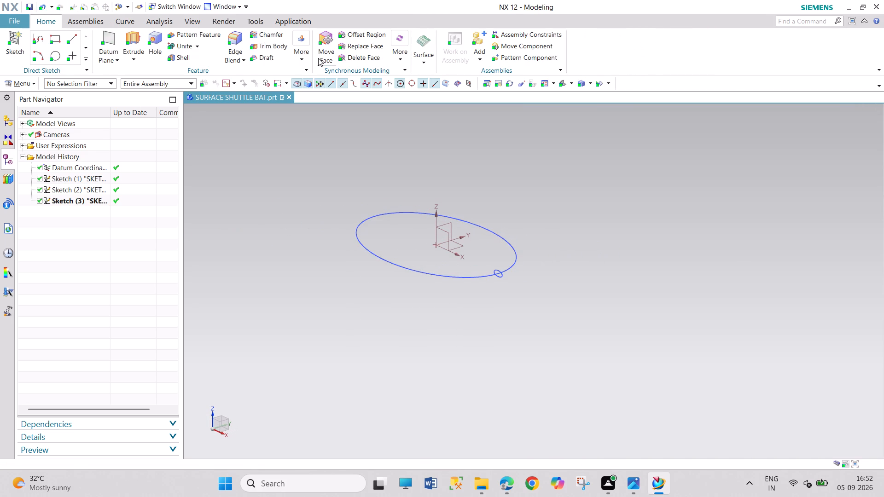
# Create a Sweep along Guide using the small ellipse as section and the large head ellipse as guide, with zero offsets and no Boolean.
pyautogui.click(418, 61)
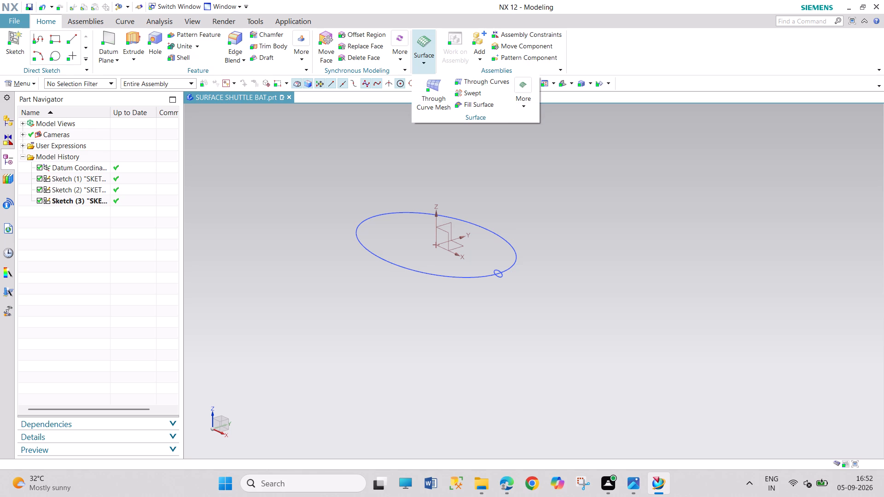
pyautogui.click(521, 98)
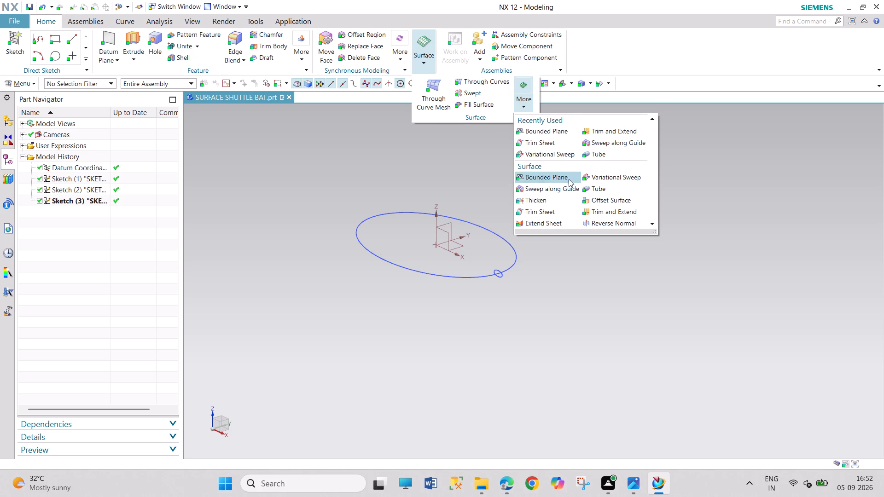
pyautogui.click(559, 191)
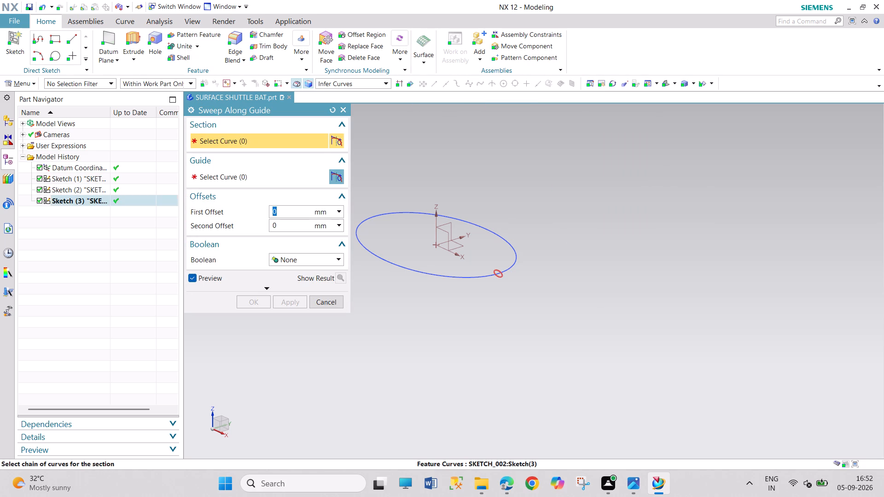
pyautogui.moveTo(502, 280); pyautogui.dragTo(508, 287)
pyautogui.click(273, 179)
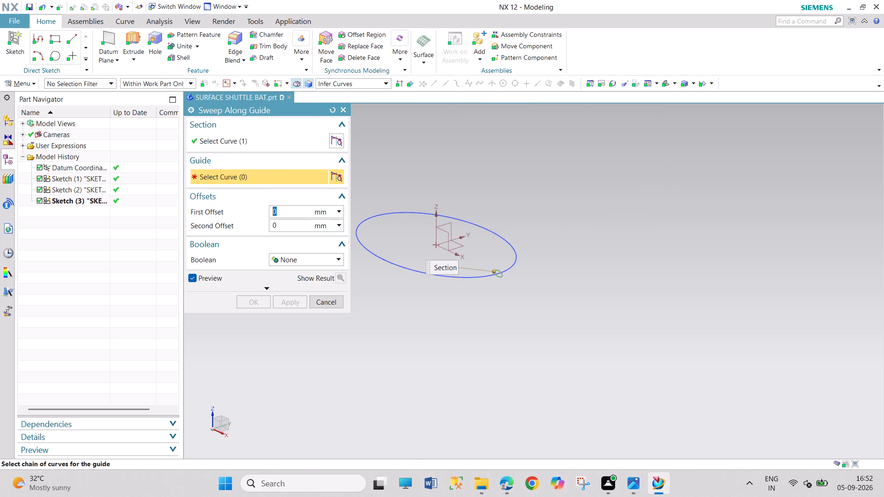
pyautogui.click(516, 259)
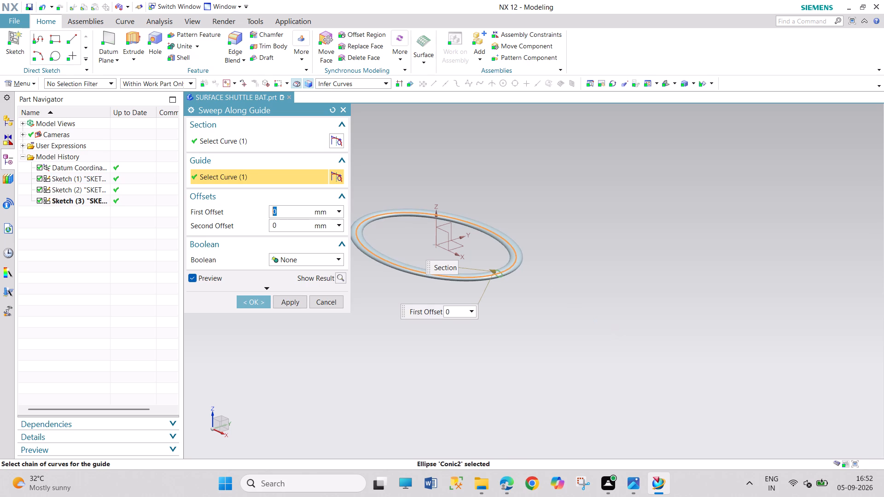
pyautogui.moveTo(435, 327); pyautogui.dragTo(436, 327, button='middle')
pyautogui.moveTo(436, 327); pyautogui.dragTo(454, 322, button='middle')
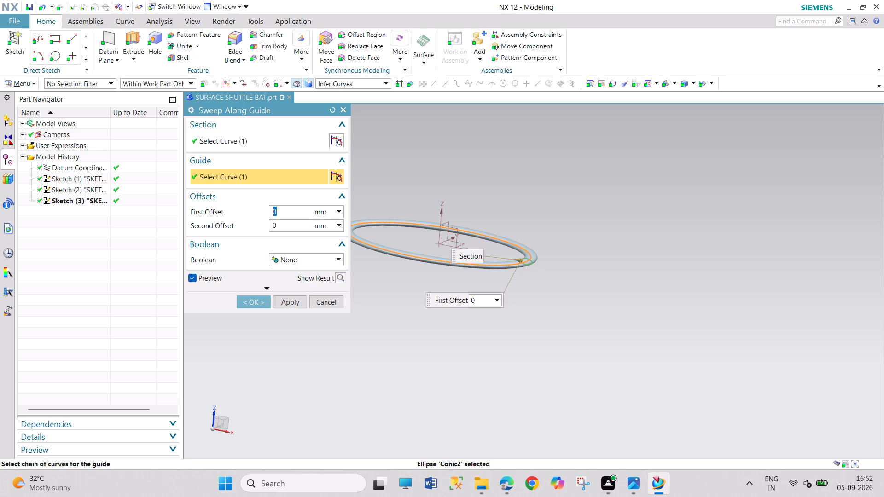
pyautogui.scroll(3, 524, 277)
pyautogui.scroll(-4, 536, 264)
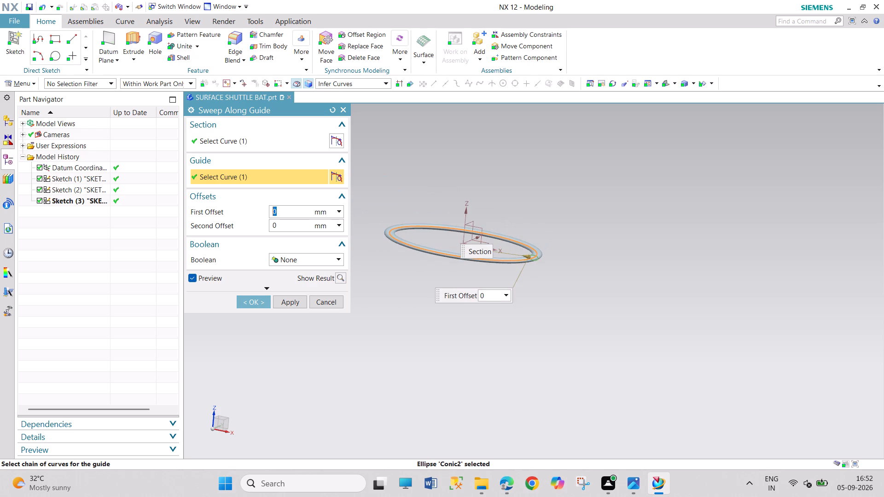
pyautogui.moveTo(436, 281); pyautogui.dragTo(465, 248, button='middle')
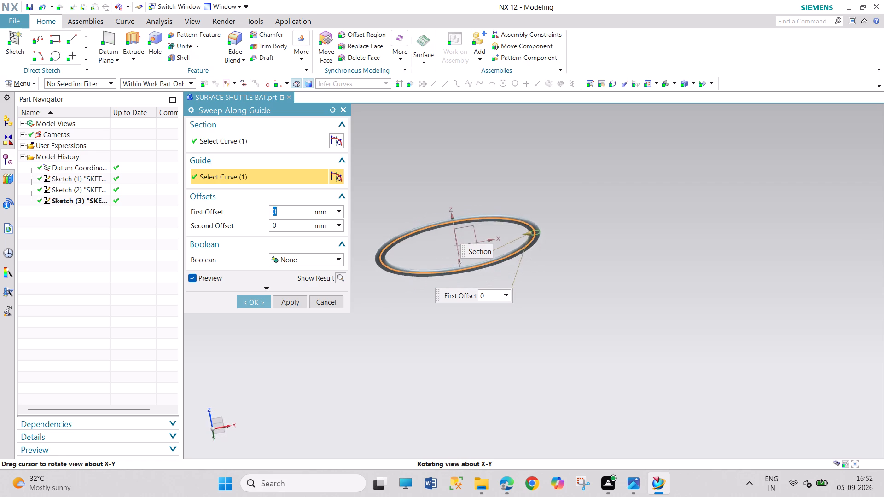
pyautogui.moveTo(465, 248); pyautogui.dragTo(453, 265, button='middle')
pyautogui.click(257, 303)
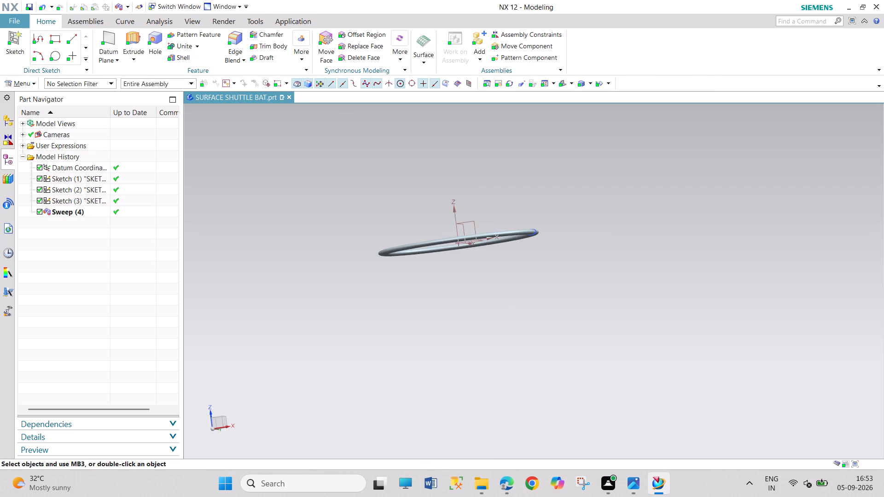
# Open the small cross-section ellipse's sketch for editing with rollback.
pyautogui.moveTo(546, 250); pyautogui.dragTo(518, 270, button='middle')
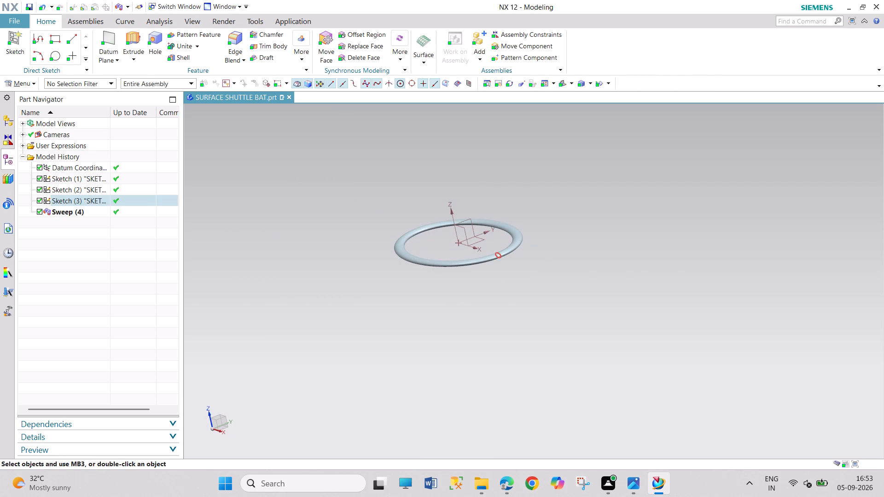
pyautogui.rightClick(500, 258)
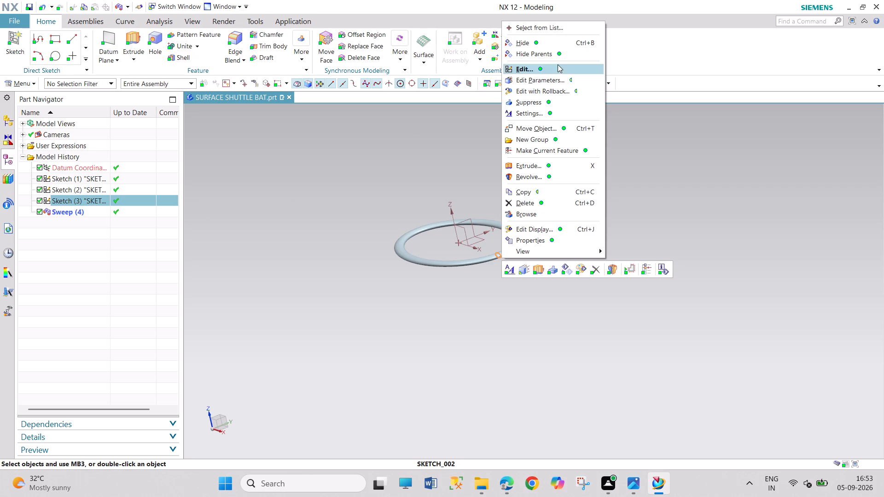
pyautogui.click(569, 91)
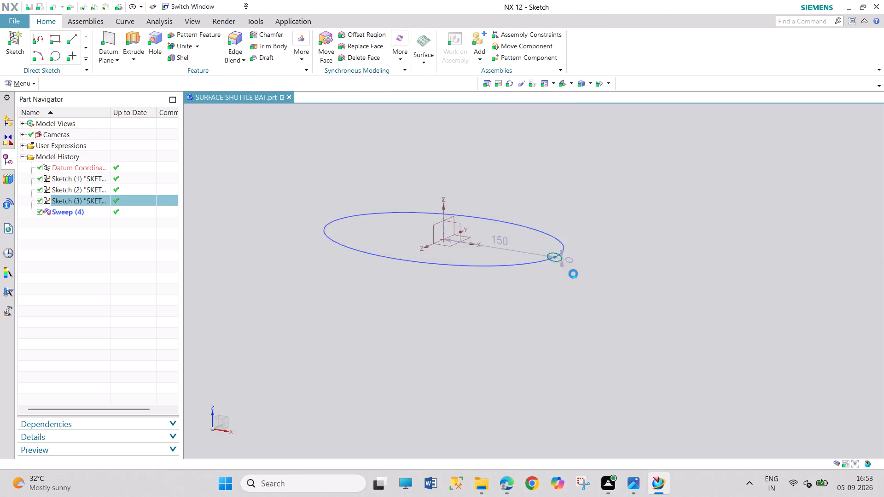
pyautogui.scroll(4, 721, 312)
pyautogui.scroll(-7, 721, 312)
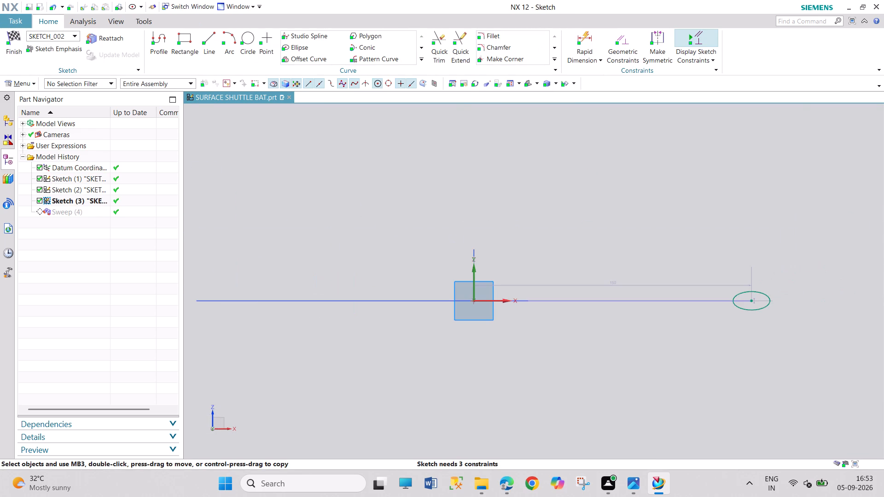
pyautogui.scroll(-3, 786, 319)
pyautogui.scroll(3, 794, 318)
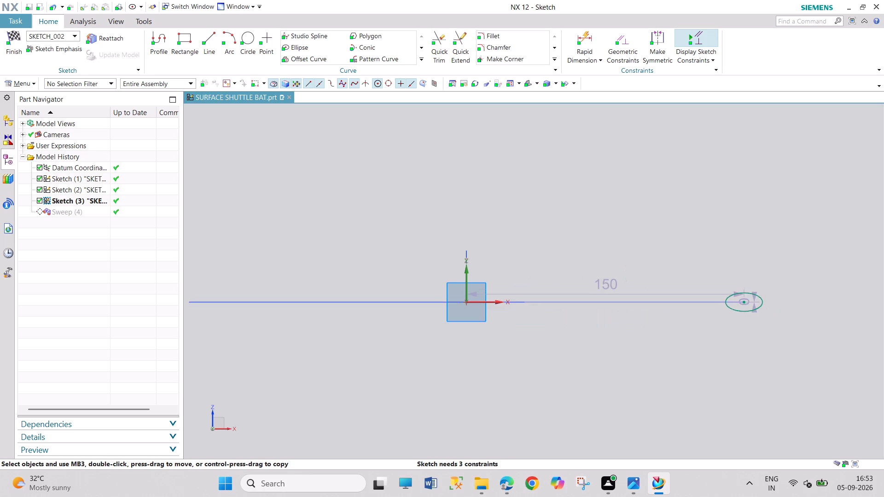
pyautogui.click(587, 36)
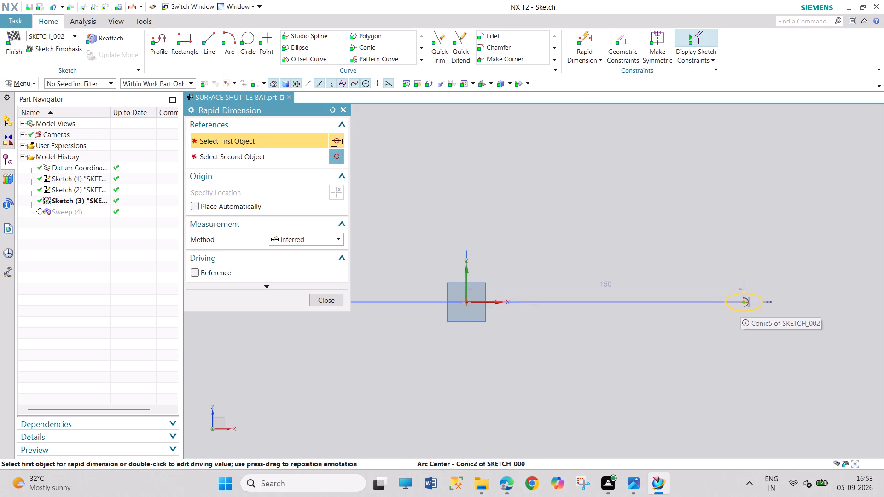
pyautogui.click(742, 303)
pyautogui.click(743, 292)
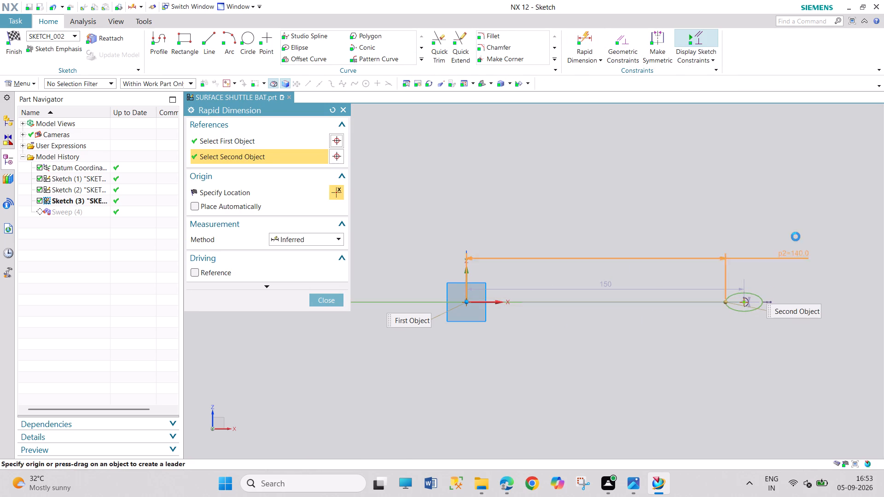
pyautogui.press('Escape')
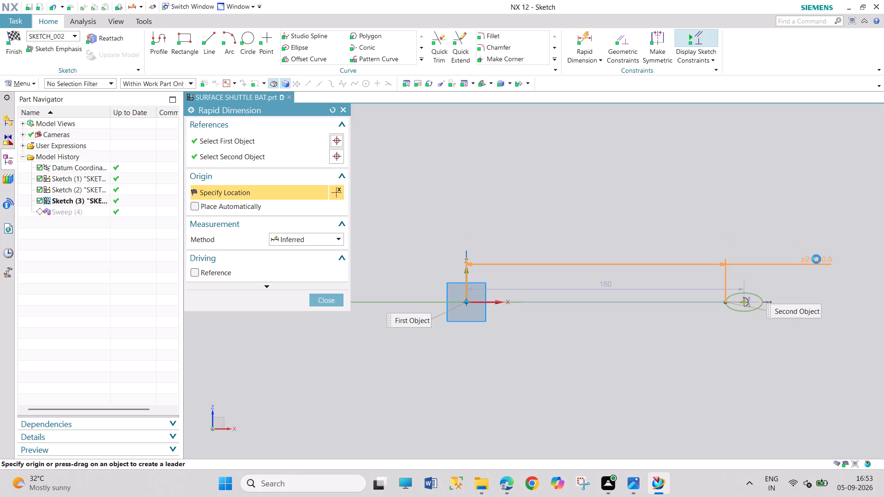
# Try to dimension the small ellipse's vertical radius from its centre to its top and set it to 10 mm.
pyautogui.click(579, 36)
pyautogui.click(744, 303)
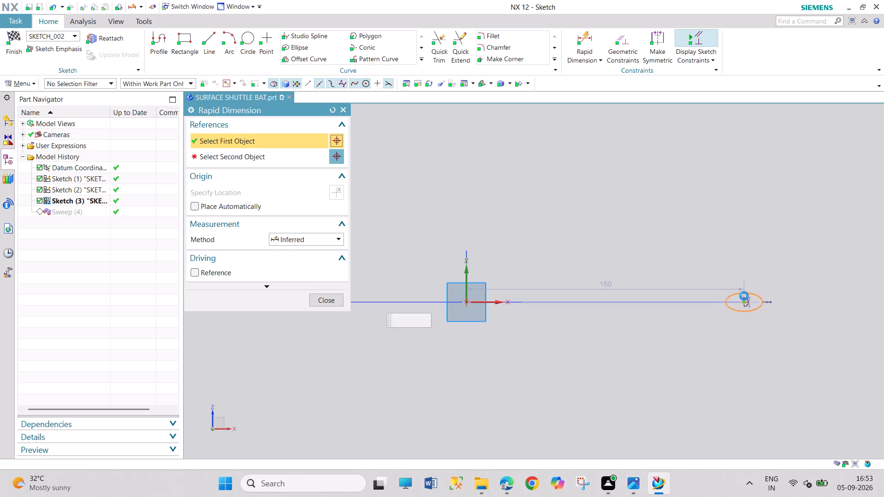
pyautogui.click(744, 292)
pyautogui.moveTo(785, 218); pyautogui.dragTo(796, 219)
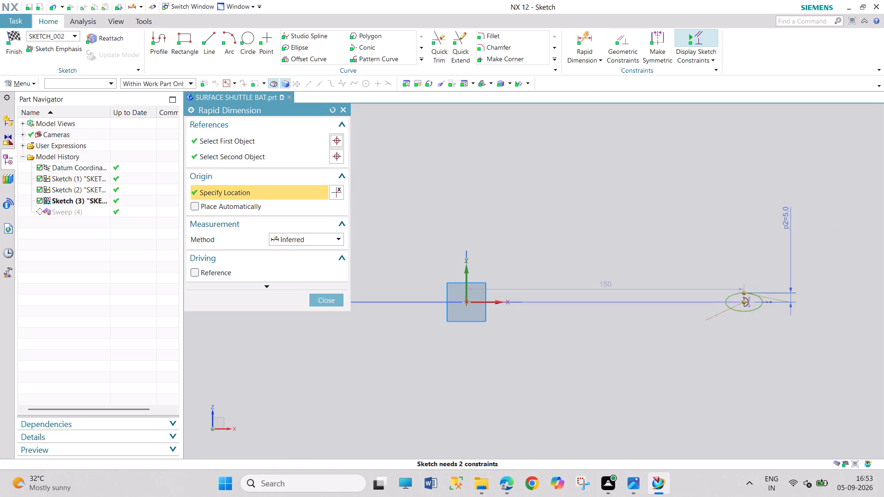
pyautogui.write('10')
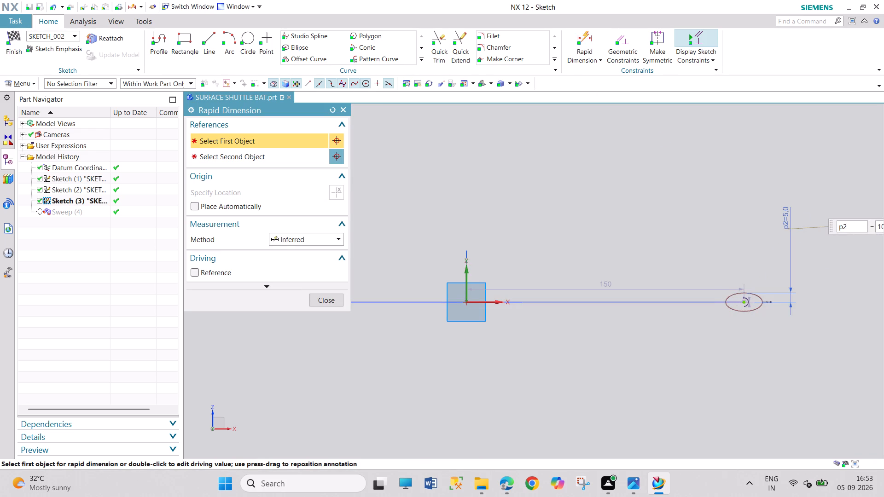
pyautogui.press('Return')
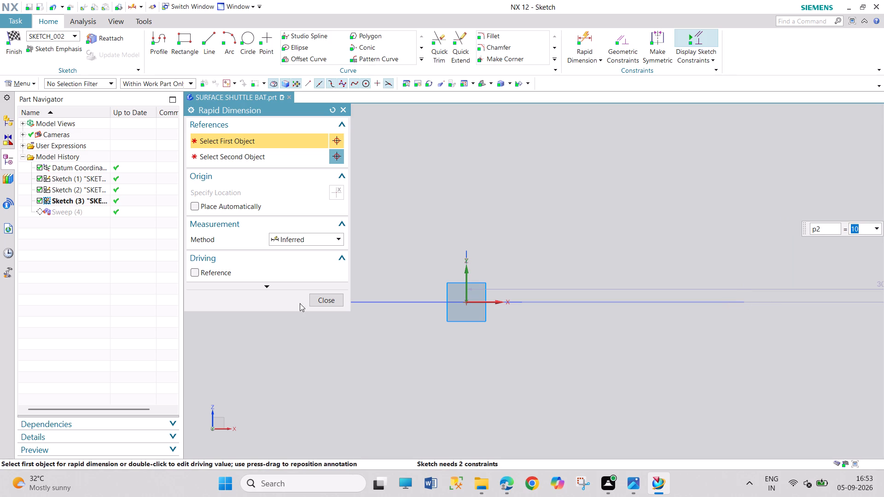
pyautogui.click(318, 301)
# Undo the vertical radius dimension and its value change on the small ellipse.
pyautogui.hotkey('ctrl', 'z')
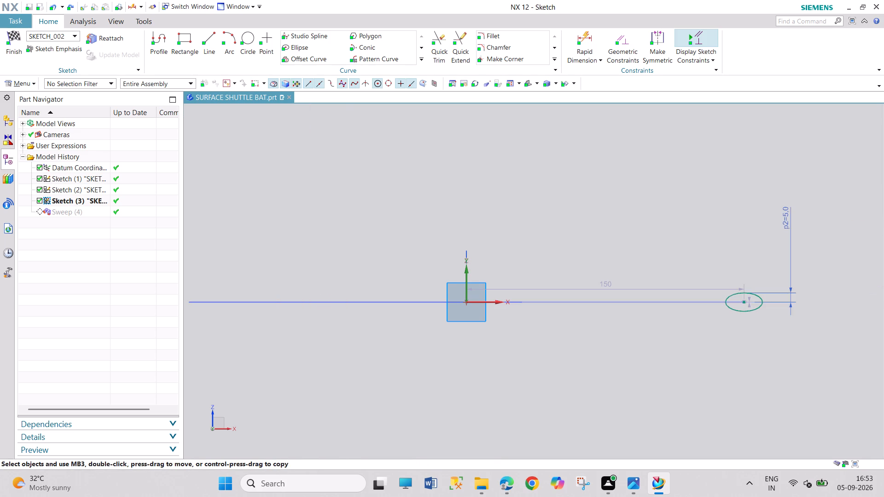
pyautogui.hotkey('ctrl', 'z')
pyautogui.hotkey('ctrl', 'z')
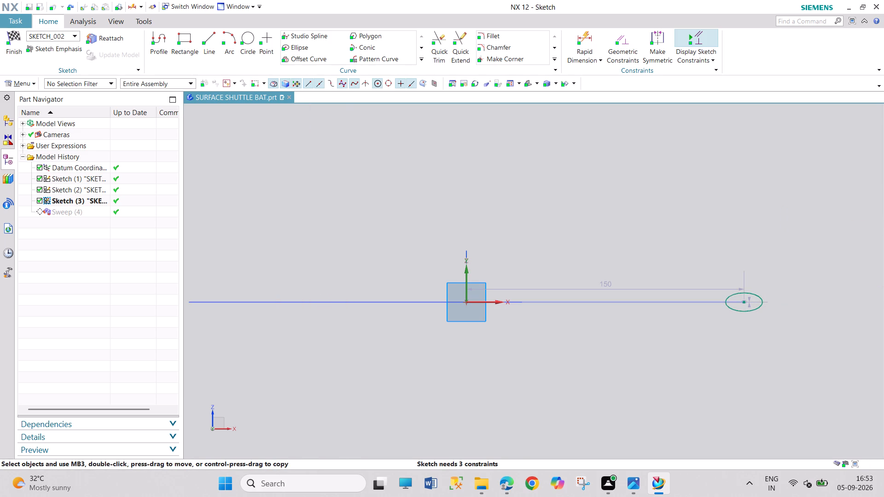
# Delete the small cross-section ellipse from the sketch.
pyautogui.rightClick(755, 305)
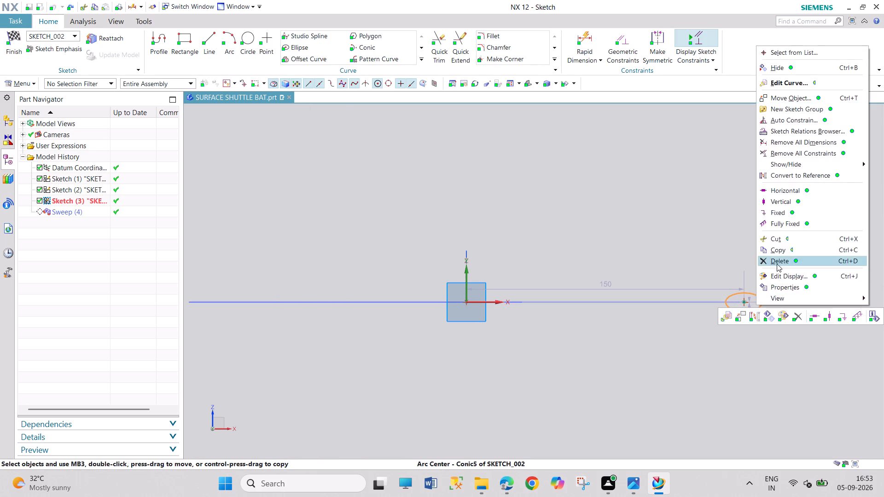
pyautogui.click(777, 264)
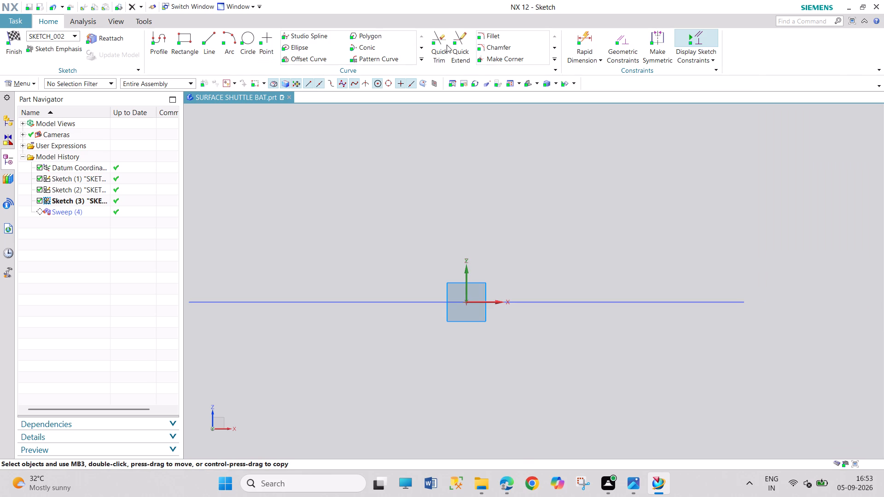
# Create an ellipse centred on the head path's +X end with major radius 5 mm and minor radius 10 mm, and finish the sketch.
pyautogui.click(324, 46)
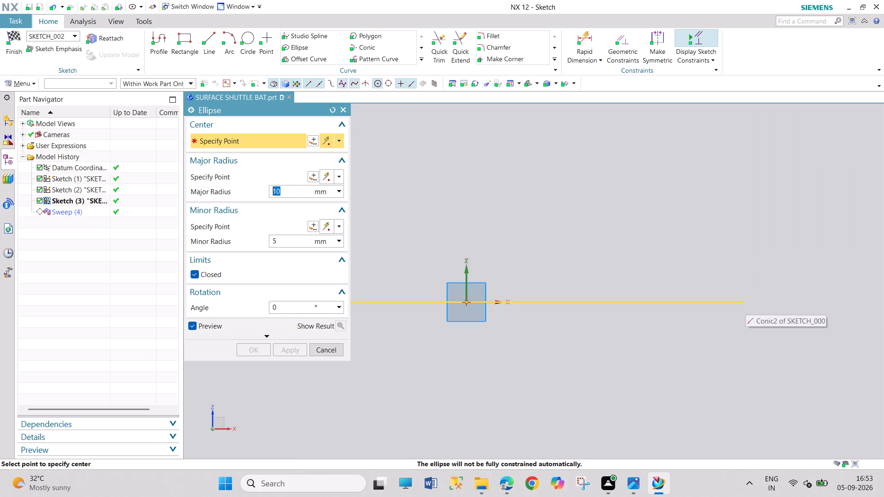
pyautogui.click(746, 302)
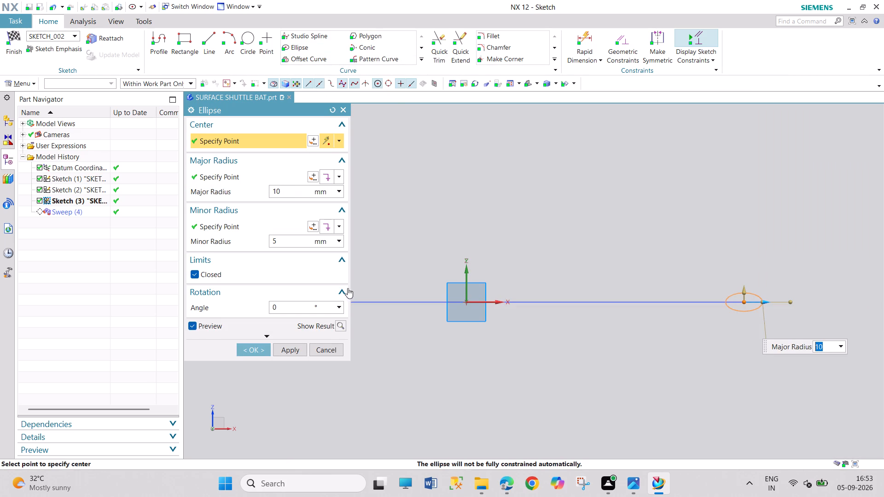
pyautogui.doubleClick(281, 191)
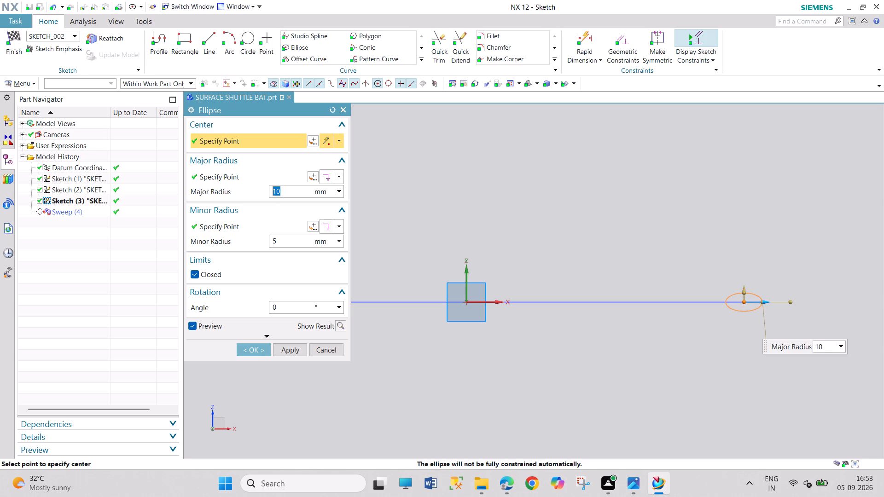
pyautogui.press('5')
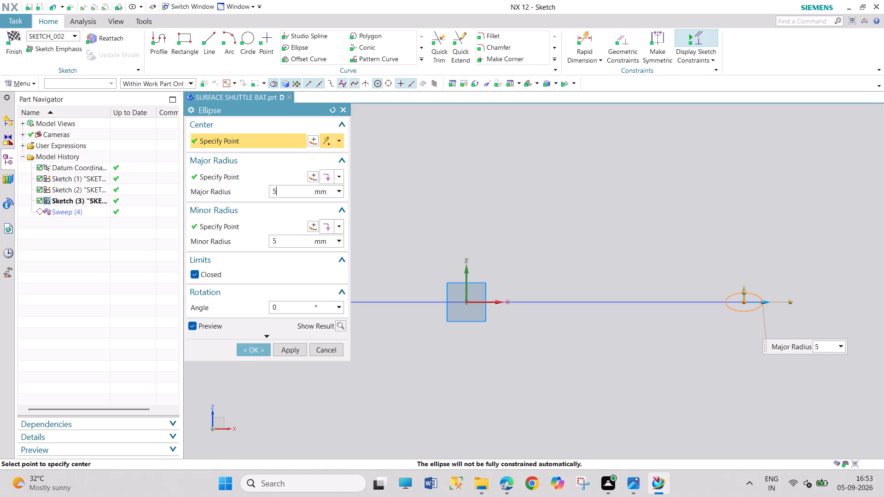
pyautogui.doubleClick(296, 240)
pyautogui.write('10')
pyautogui.press('Return')
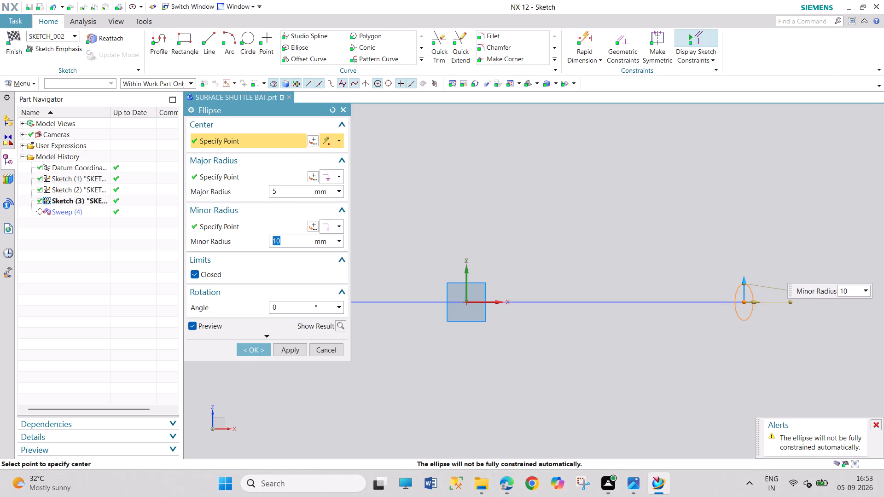
pyautogui.click(256, 348)
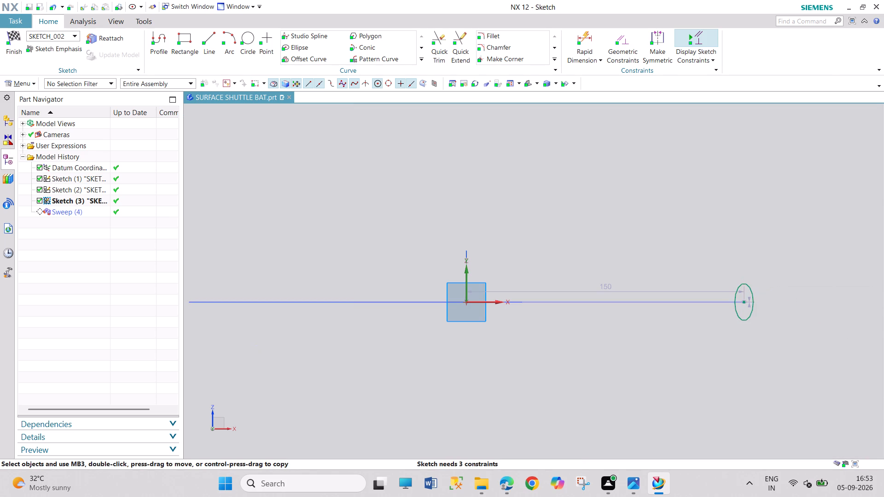
pyautogui.click(22, 50)
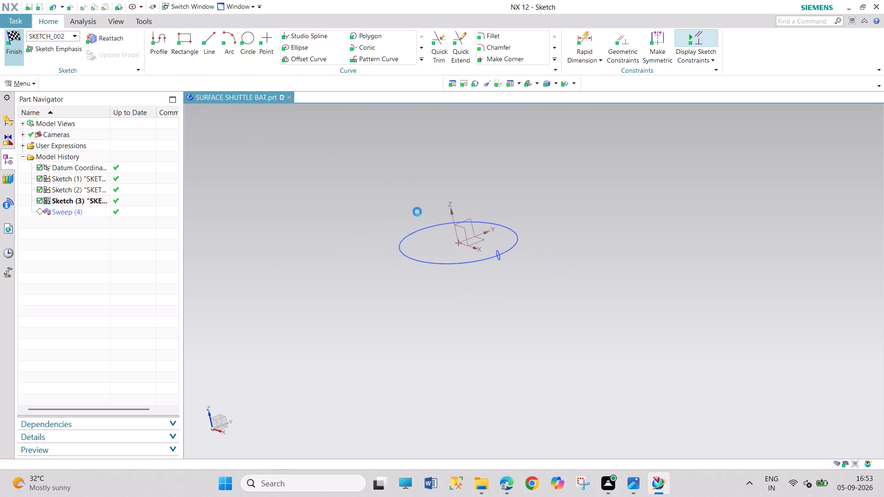
pyautogui.moveTo(485, 286); pyautogui.dragTo(504, 292, button='middle')
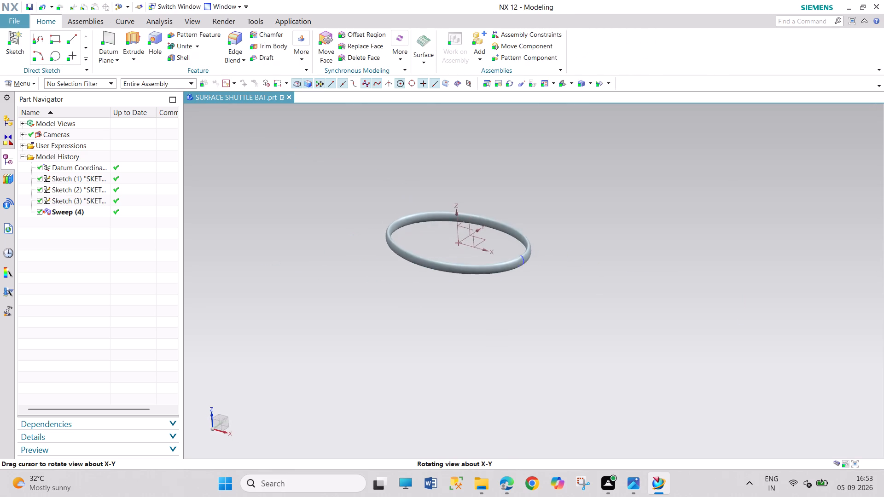
pyautogui.moveTo(504, 292); pyautogui.dragTo(484, 291, button='middle')
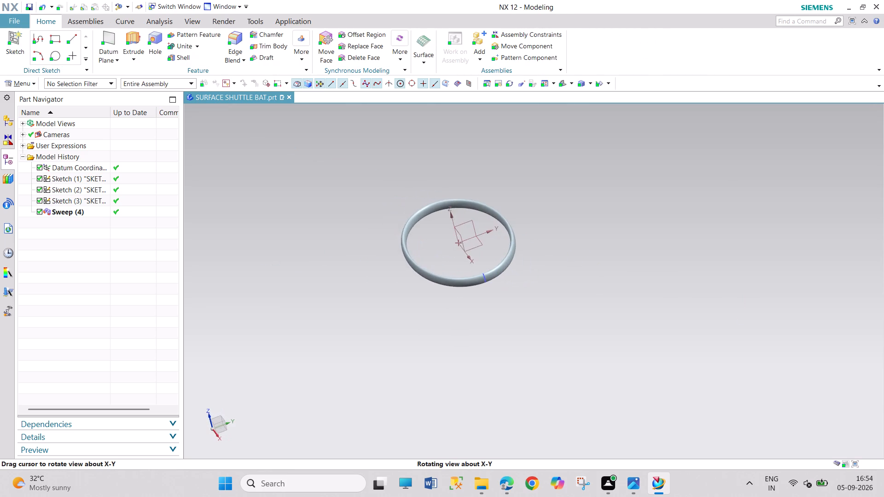
# Inspect the swept elliptical head frame from several viewing angles.
pyautogui.moveTo(484, 291); pyautogui.dragTo(515, 281, button='middle')
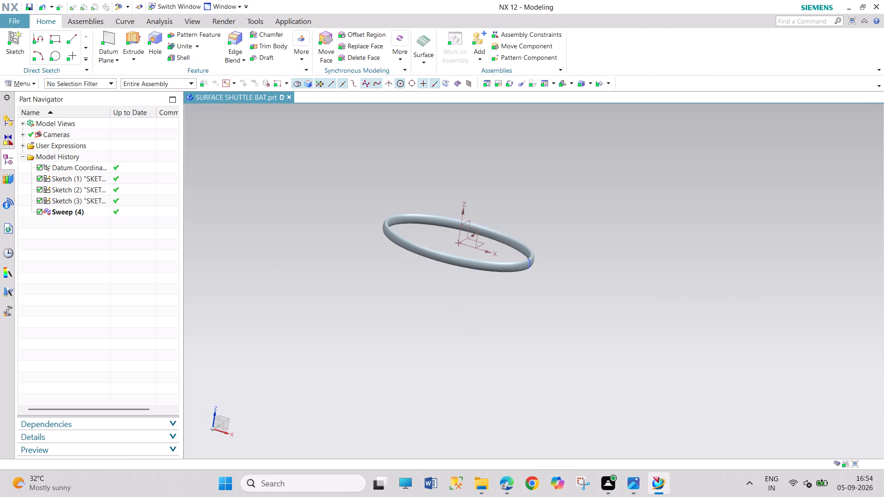
pyautogui.middleClick(517, 283)
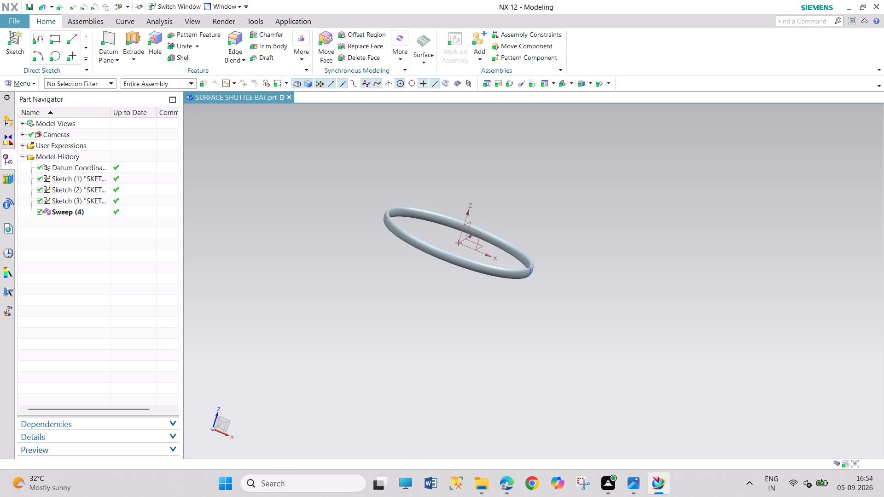
pyautogui.moveTo(339, 234); pyautogui.dragTo(340, 282, button='middle')
pyautogui.scroll(1, 340, 282)
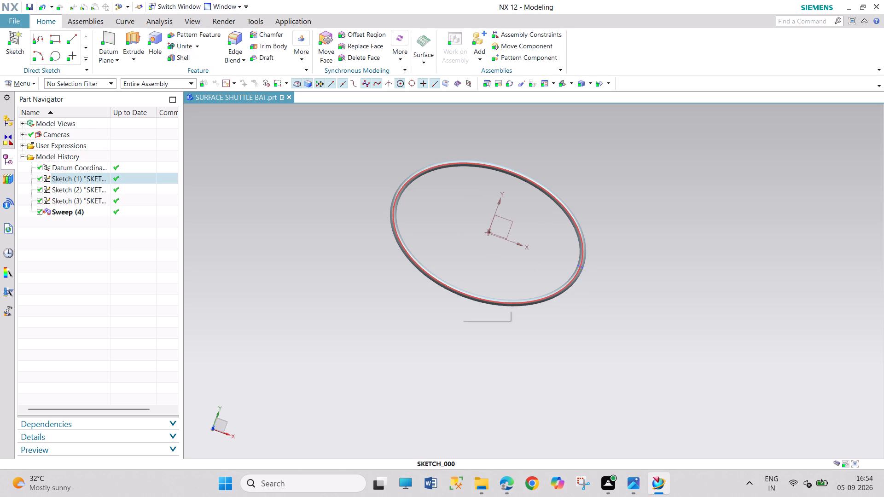
pyautogui.moveTo(545, 339); pyautogui.dragTo(553, 290, button='middle')
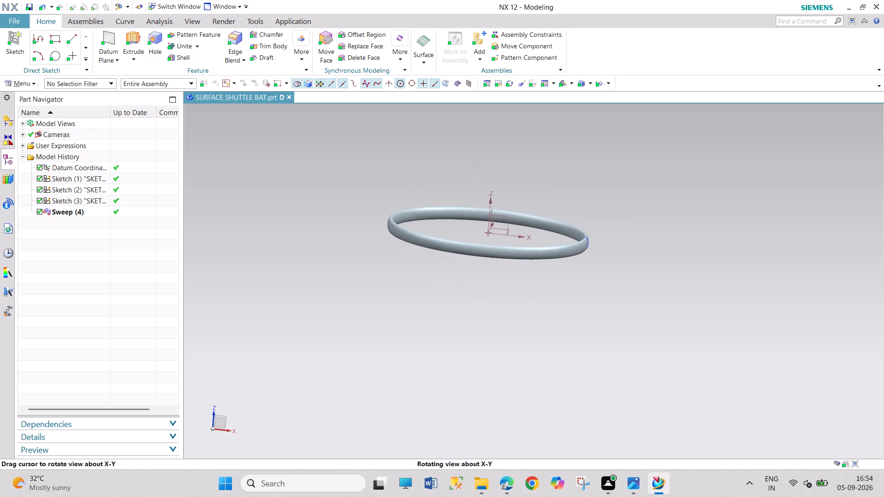
pyautogui.moveTo(553, 290); pyautogui.dragTo(552, 296, button='middle')
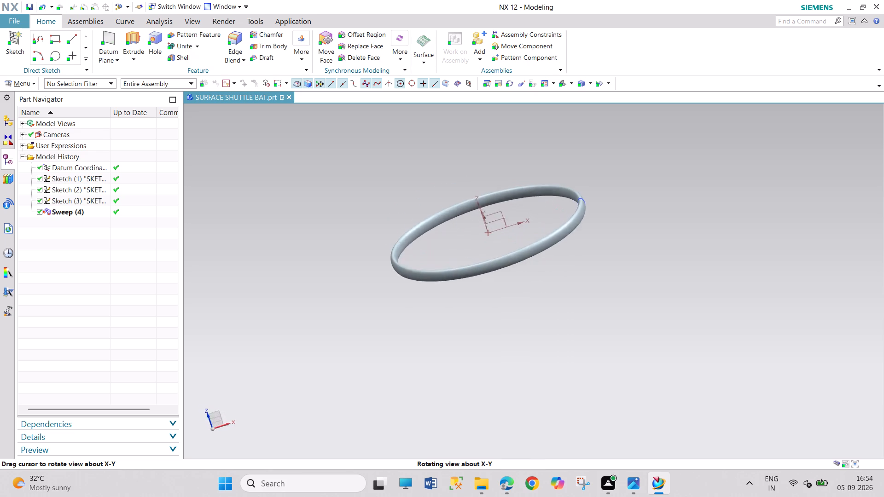
pyautogui.moveTo(552, 296); pyautogui.dragTo(518, 313, button='middle')
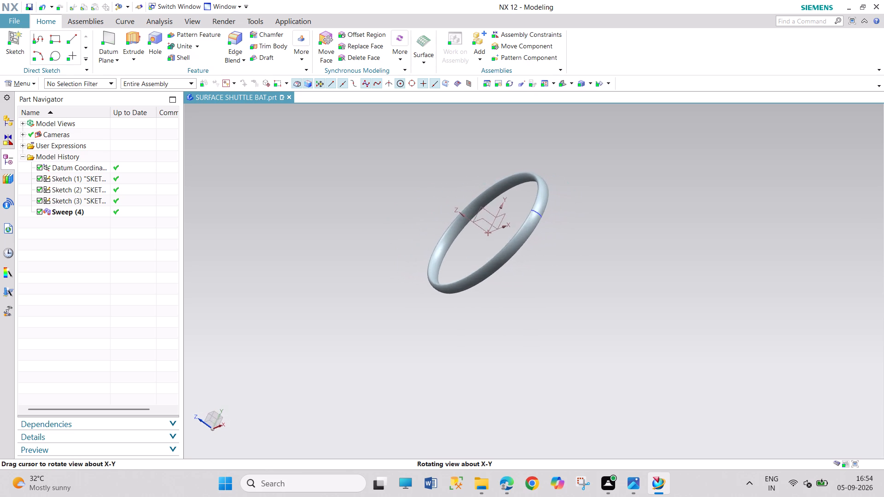
pyautogui.moveTo(518, 313); pyautogui.dragTo(534, 321, button='middle')
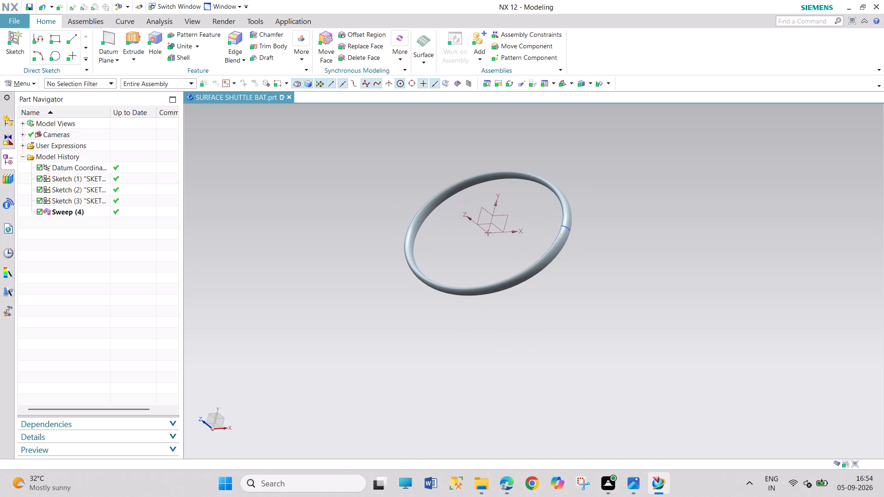
# Create a datum plane offset 250 mm from the YZ plane, beyond the head frame's +X end.
pyautogui.click(21, 88)
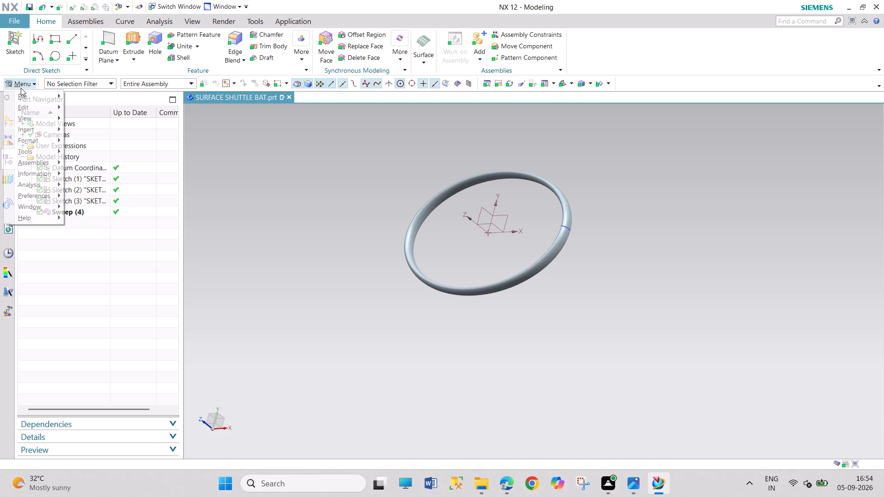
pyautogui.click(107, 45)
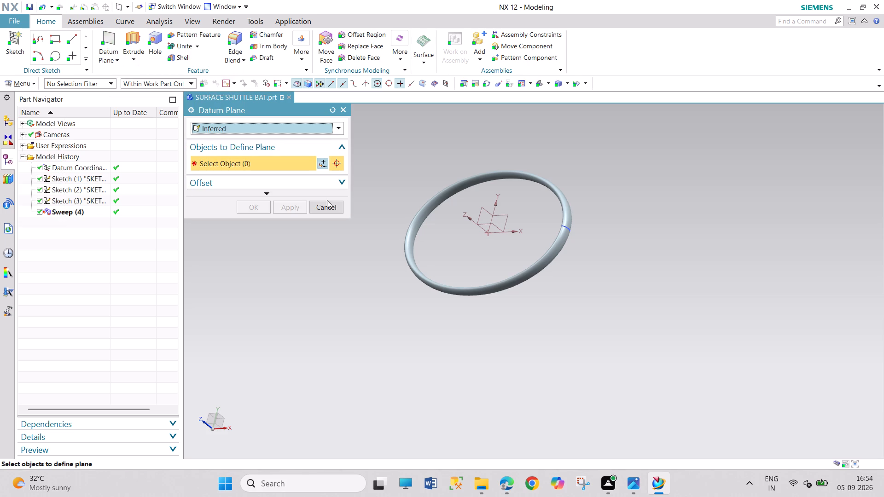
pyautogui.click(481, 214)
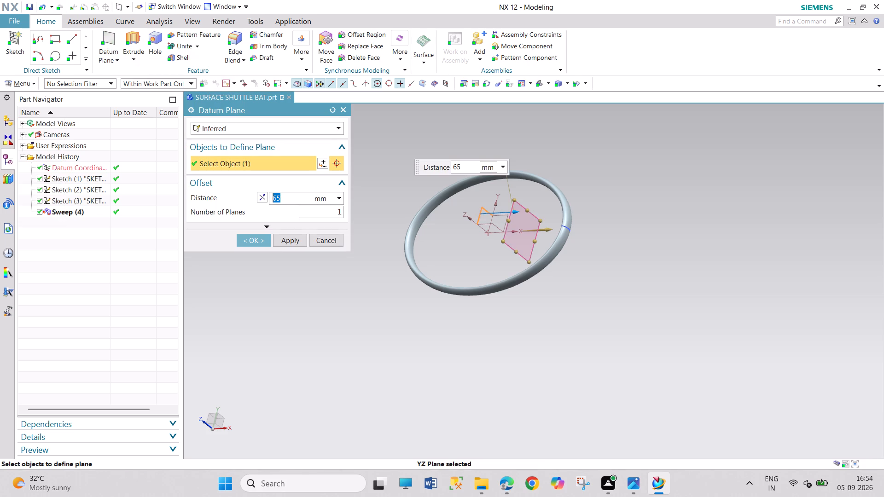
pyautogui.write('250')
pyautogui.press('Return')
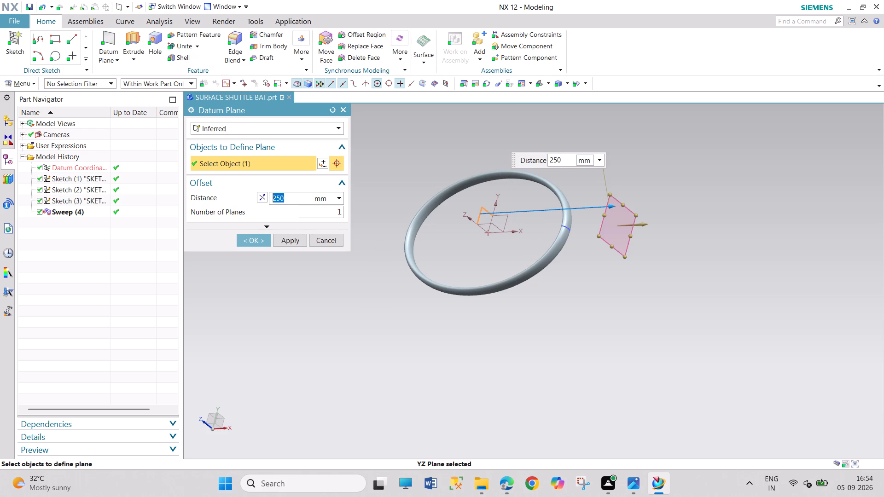
pyautogui.click(262, 242)
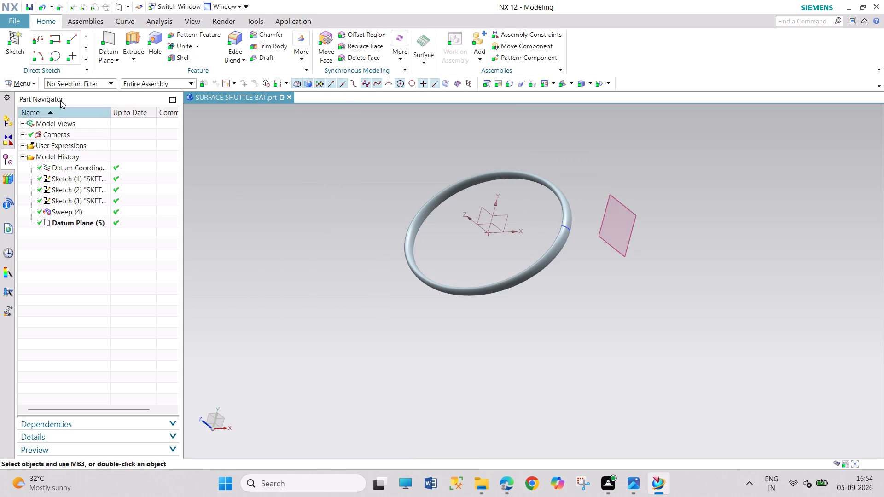
# Start a new sketch on the datum plane offset 250 mm from the YZ plane.
pyautogui.click(31, 85)
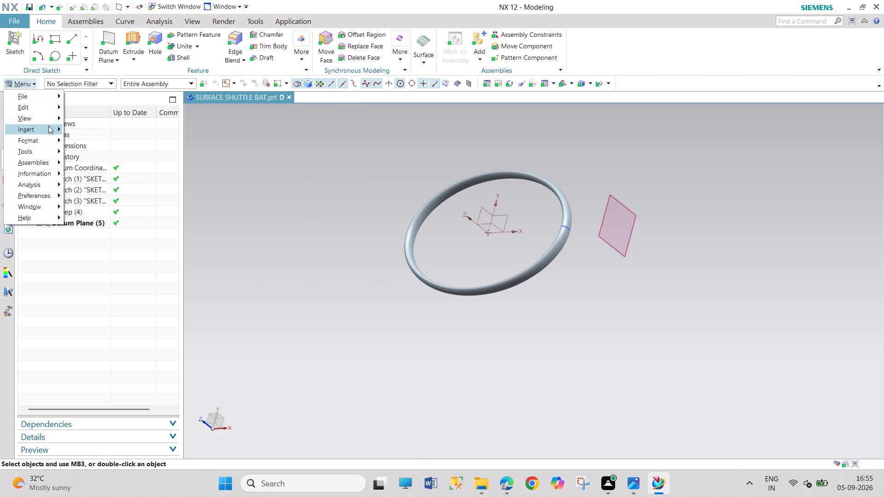
pyautogui.click(48, 126)
pyautogui.click(79, 140)
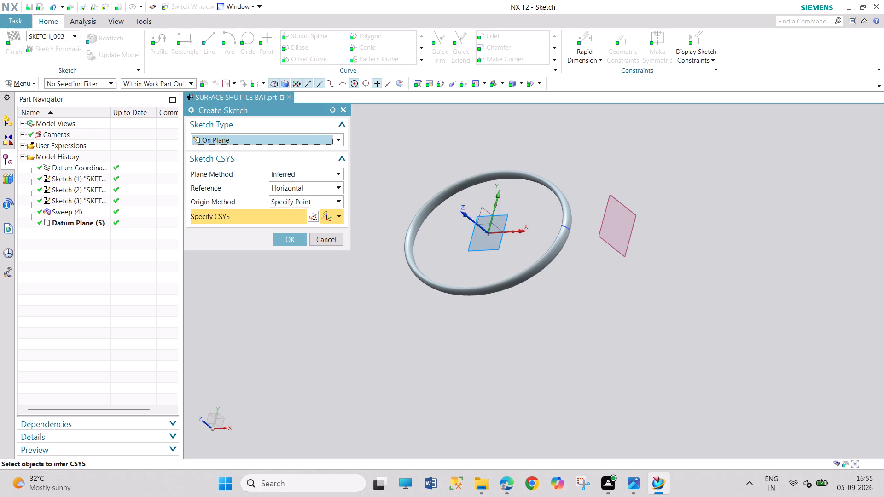
pyautogui.click(619, 250)
pyautogui.click(291, 237)
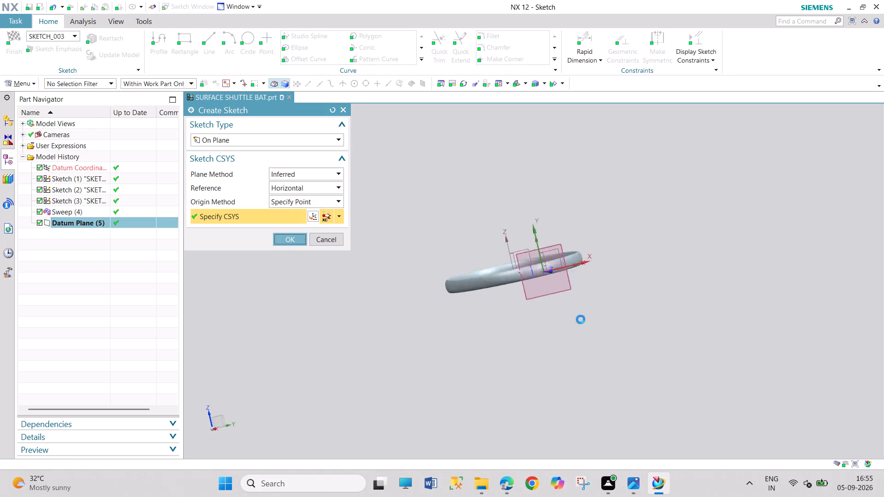
pyautogui.scroll(5, 537, 292)
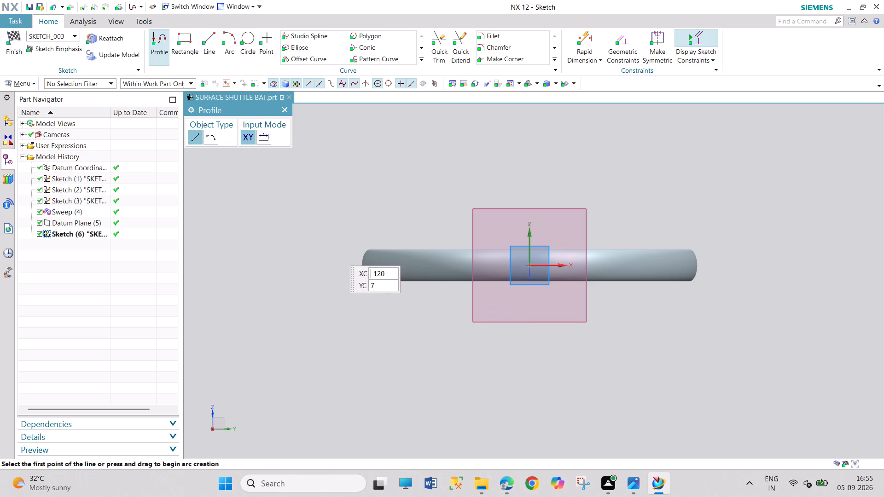
# Create an ellipse centred on the sketch's horizontal axis, about 17 mm to the origin's negative side, with major radius 10/2 mm and minor radius 17.5/2 mm.
pyautogui.click(311, 46)
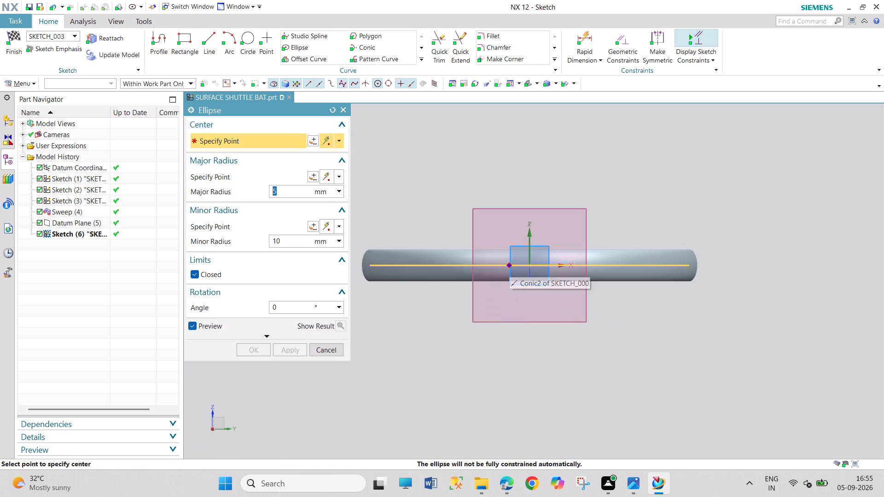
pyautogui.click(503, 265)
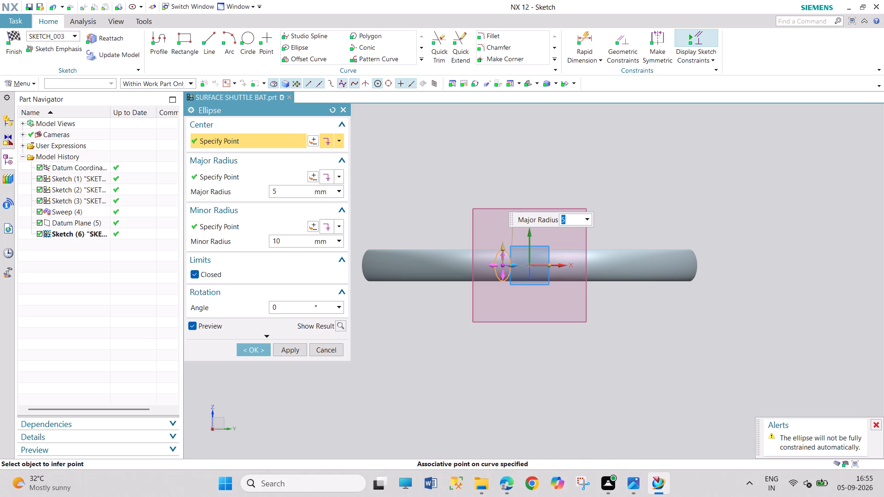
pyautogui.click(279, 192)
pyautogui.click(279, 192)
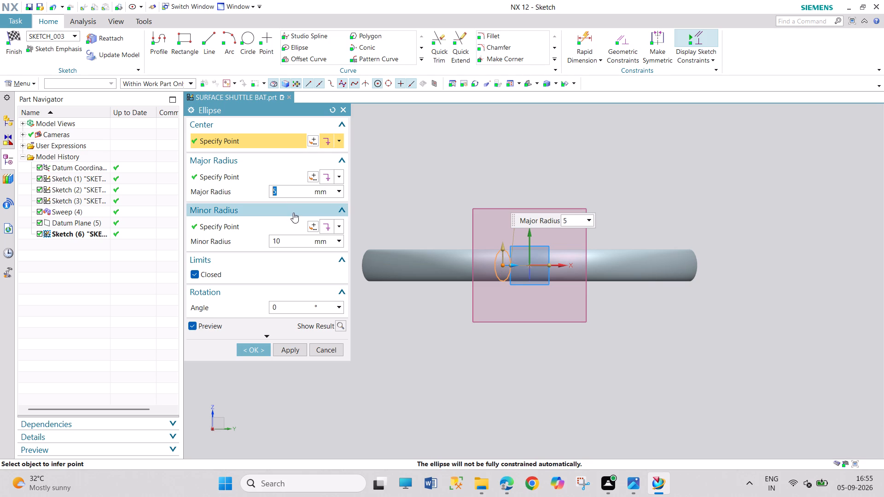
pyautogui.doubleClick(290, 240)
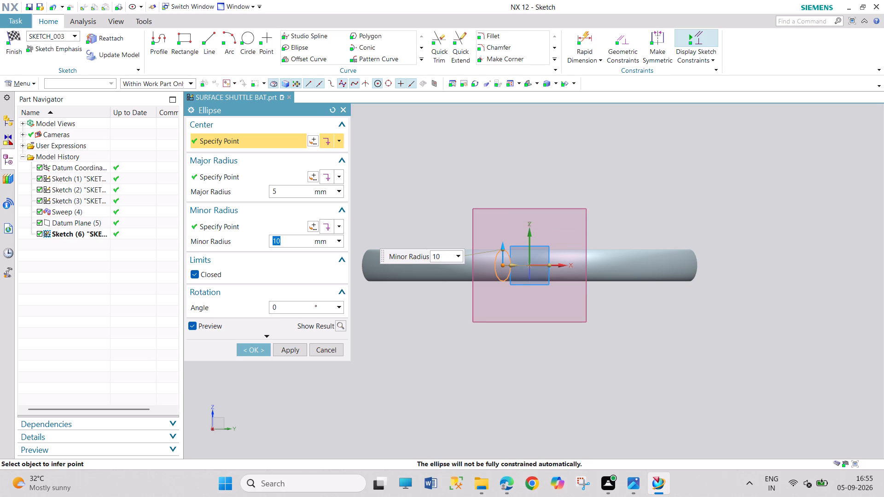
pyautogui.doubleClick(285, 190)
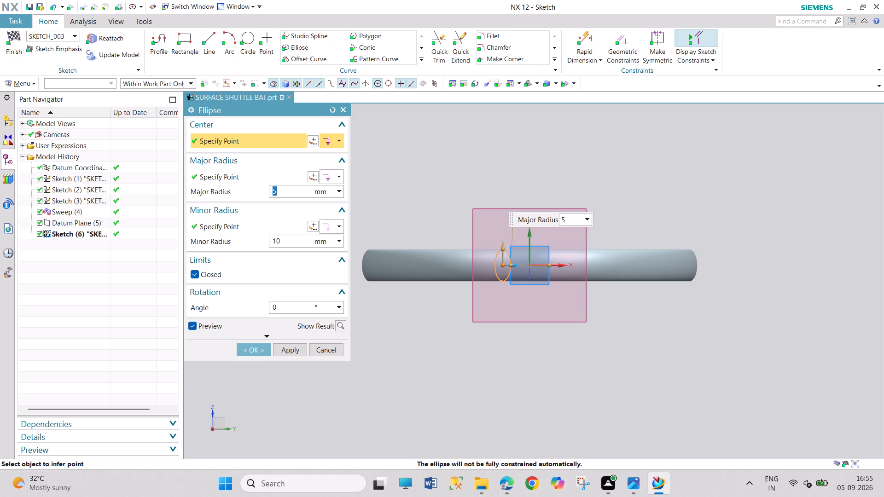
pyautogui.write('10')
pyautogui.click(287, 242)
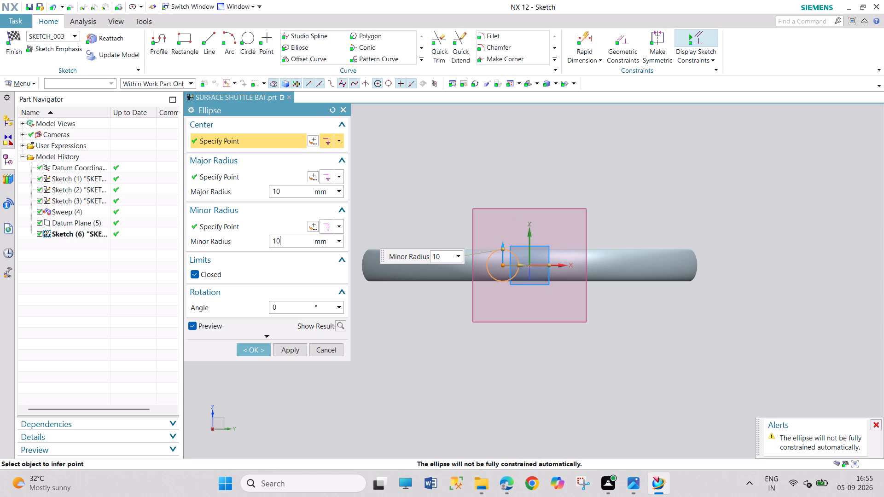
pyautogui.doubleClick(287, 242)
pyautogui.write('17.5')
pyautogui.press('Return')
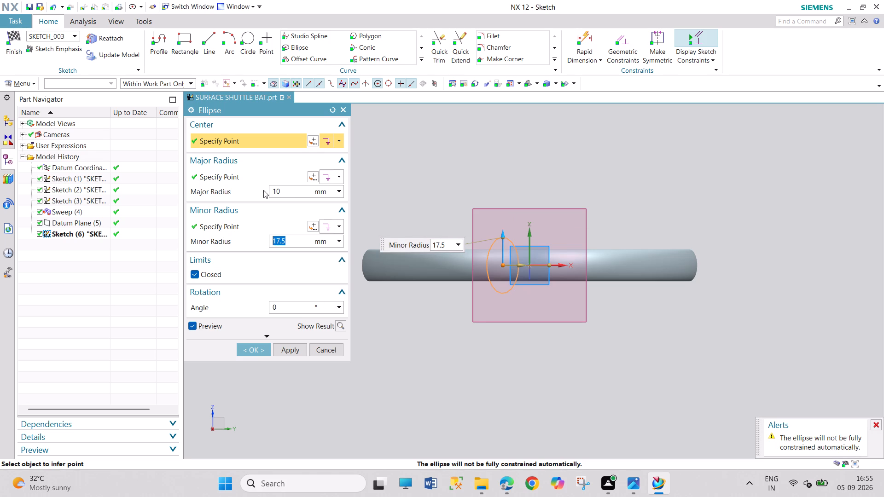
pyautogui.click(285, 194)
pyautogui.write('/2')
pyautogui.press('Return')
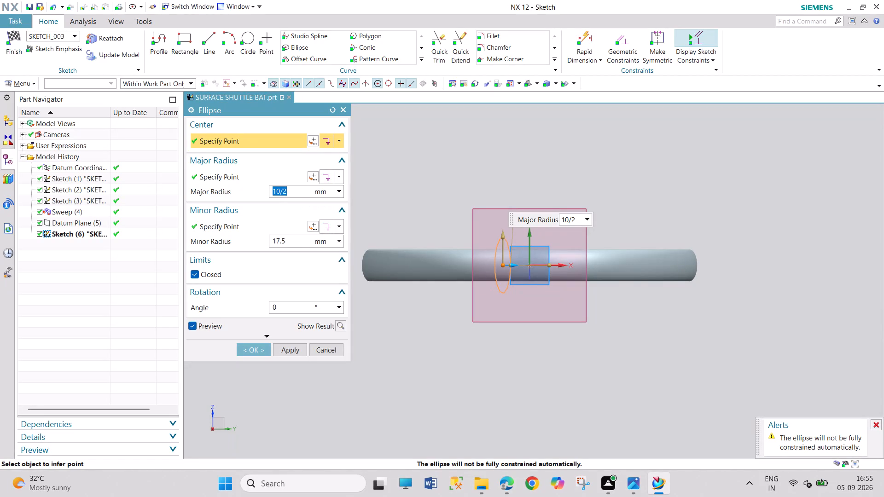
pyautogui.tripleClick(301, 243)
pyautogui.write('/2')
pyautogui.press('Return')
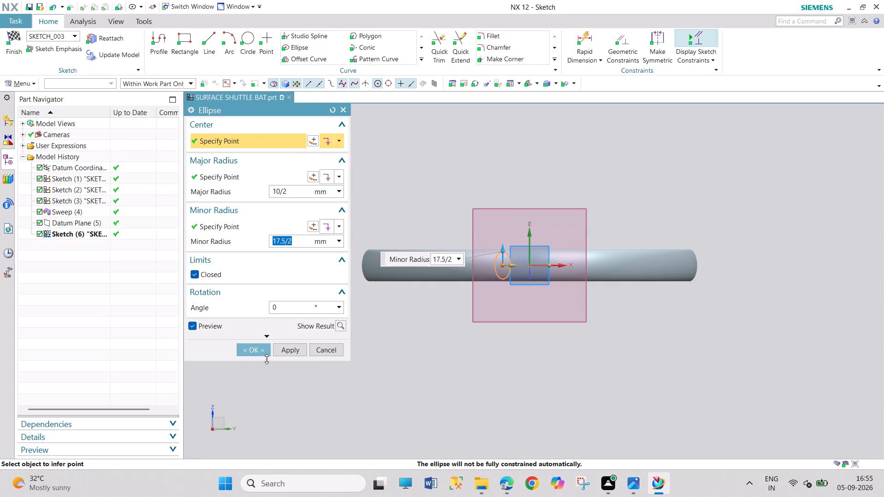
pyautogui.click(265, 350)
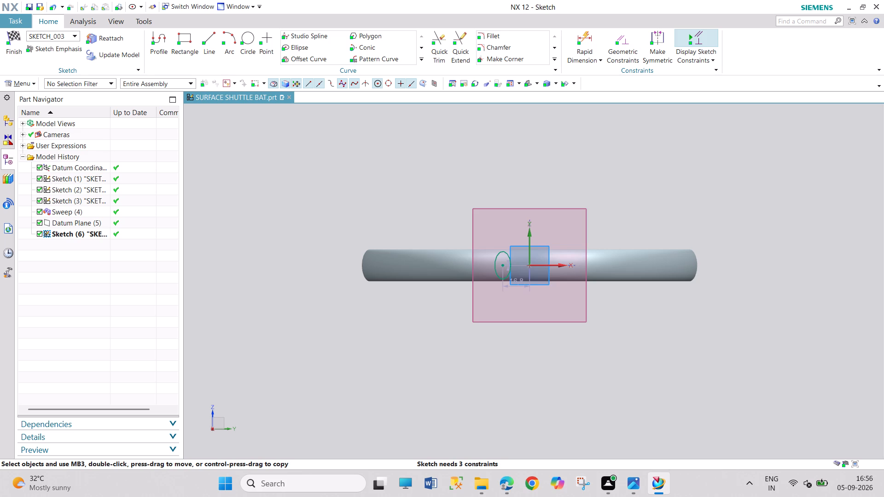
# Set the ellipse centre's horizontal distance from the origin to 33.5/2 mm and place the dimension clear below the geometry.
pyautogui.moveTo(516, 280); pyautogui.dragTo(521, 305)
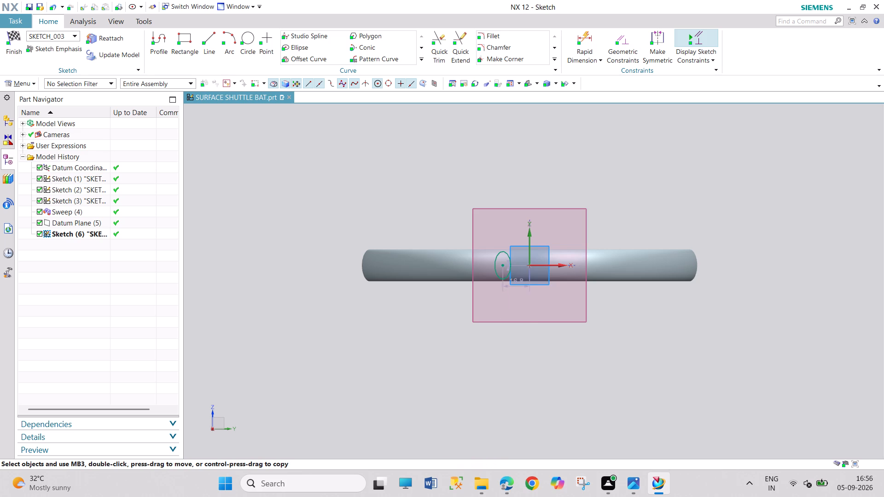
pyautogui.moveTo(521, 305); pyautogui.dragTo(524, 356)
pyautogui.doubleClick(519, 359)
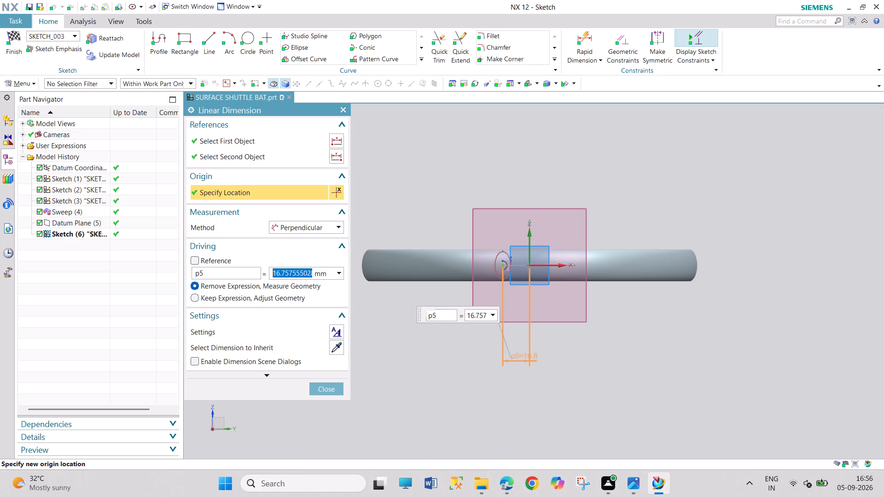
pyautogui.write('35')
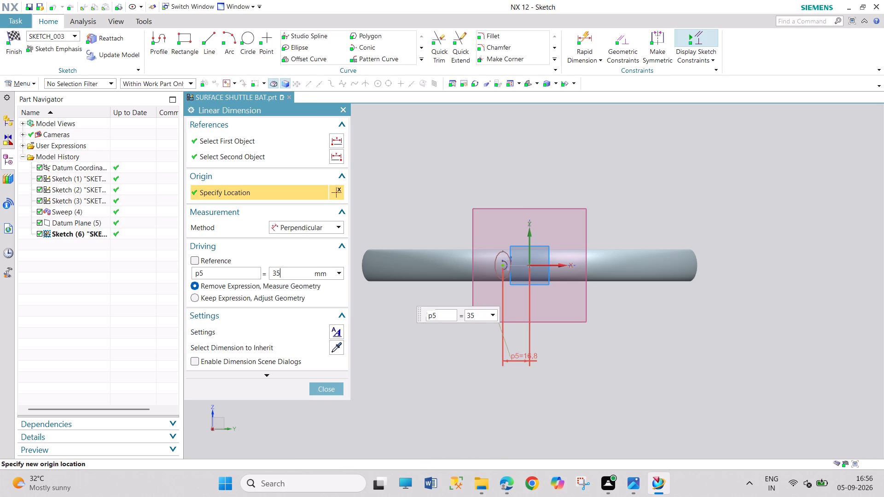
pyautogui.press('BackSpace')
pyautogui.write('3.5/2')
pyautogui.press('Return')
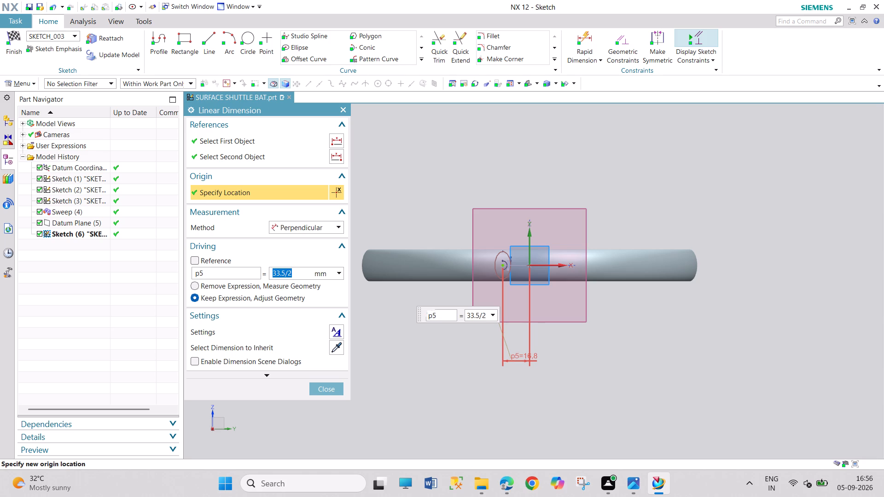
pyautogui.click(332, 389)
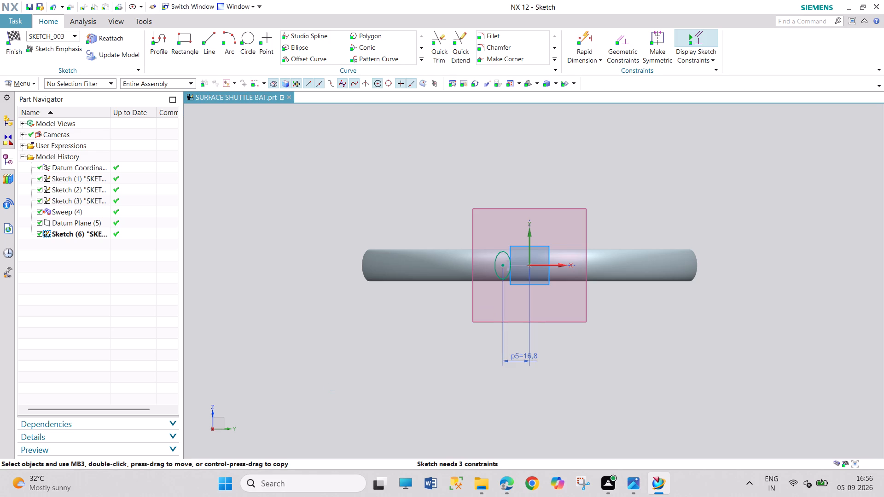
pyautogui.moveTo(534, 357); pyautogui.dragTo(558, 358)
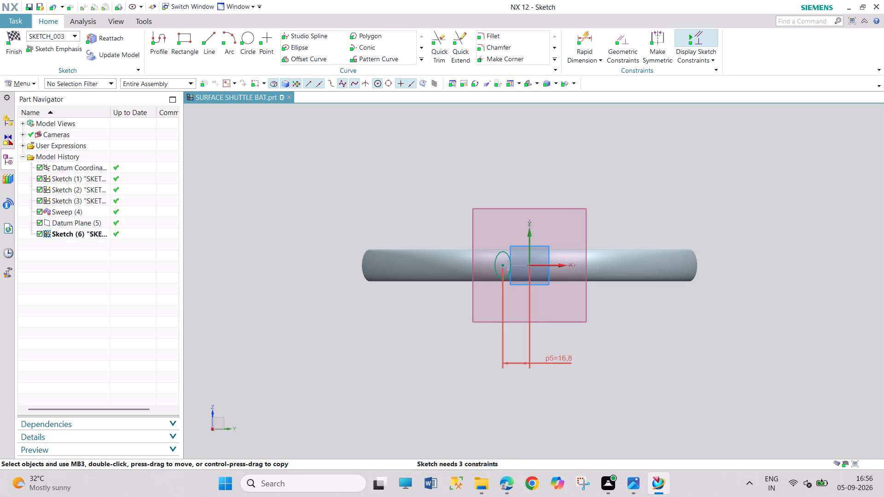
# Open the ellipse centre's horizontal distance dimension to check its expression.
pyautogui.doubleClick(558, 360)
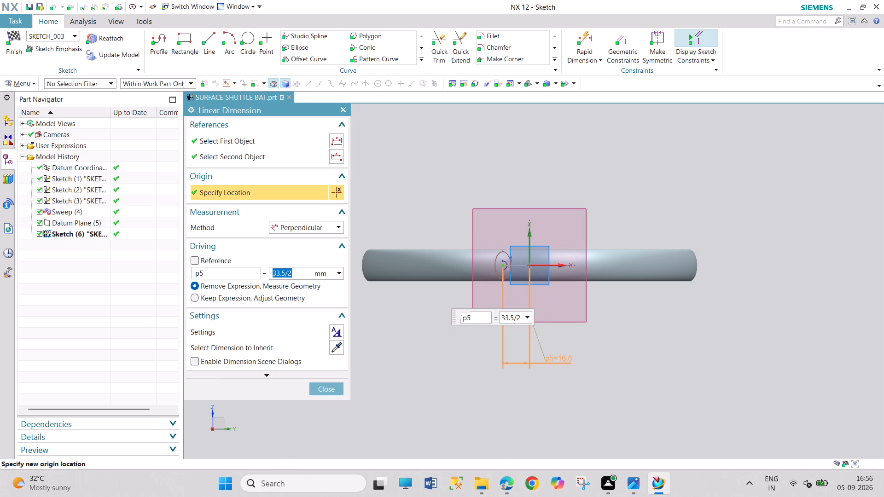
pyautogui.click(330, 391)
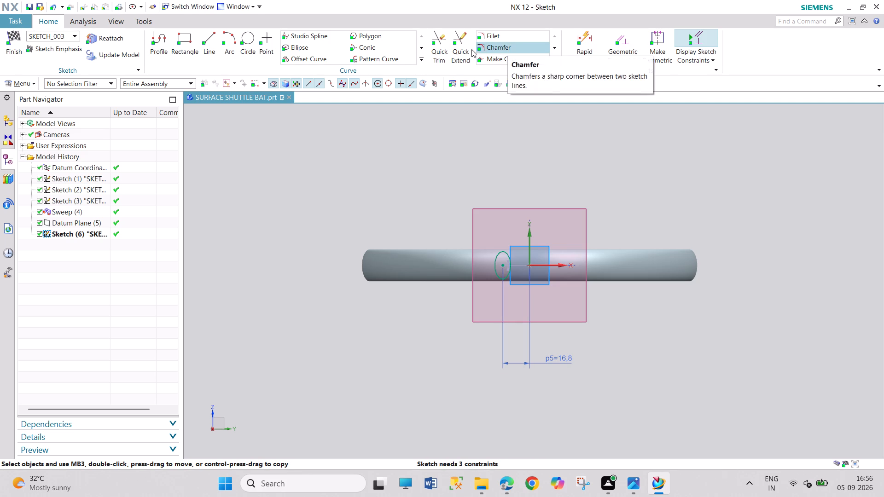
# Mirror the ellipse about the sketch's vertical axis.
pyautogui.click(424, 58)
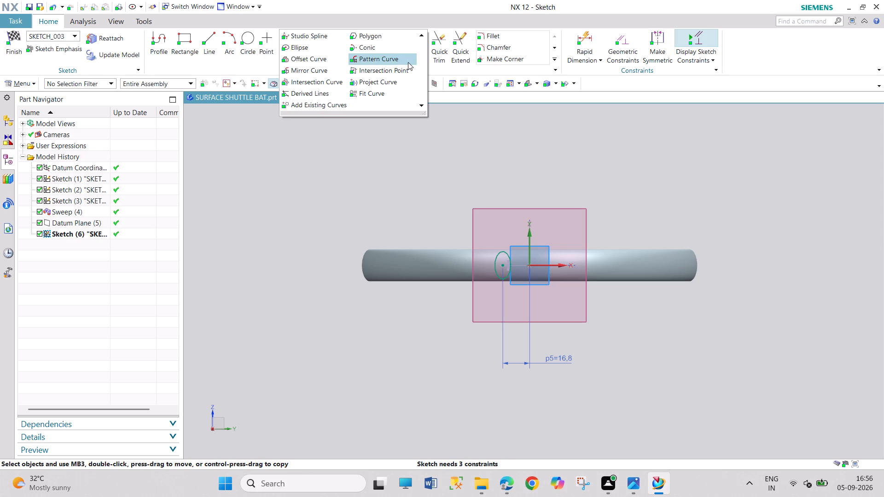
pyautogui.click(334, 71)
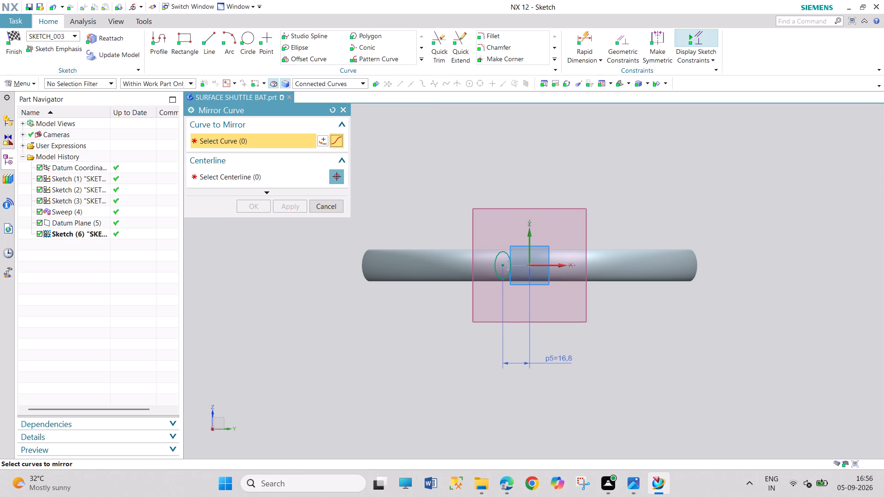
pyautogui.click(497, 280)
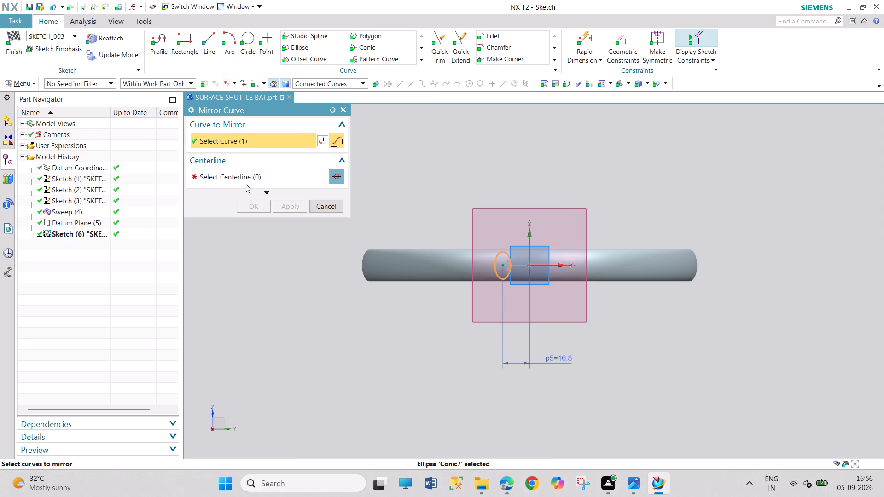
pyautogui.click(246, 184)
pyautogui.click(251, 180)
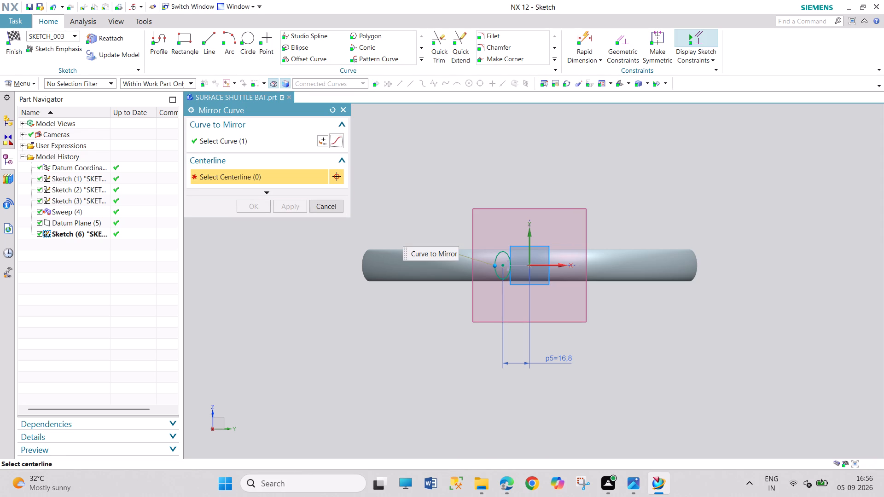
pyautogui.click(529, 234)
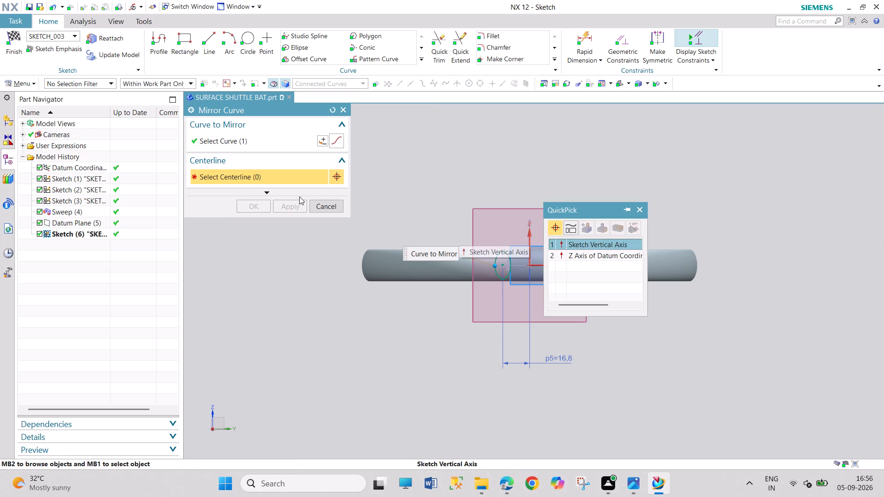
pyautogui.click(567, 246)
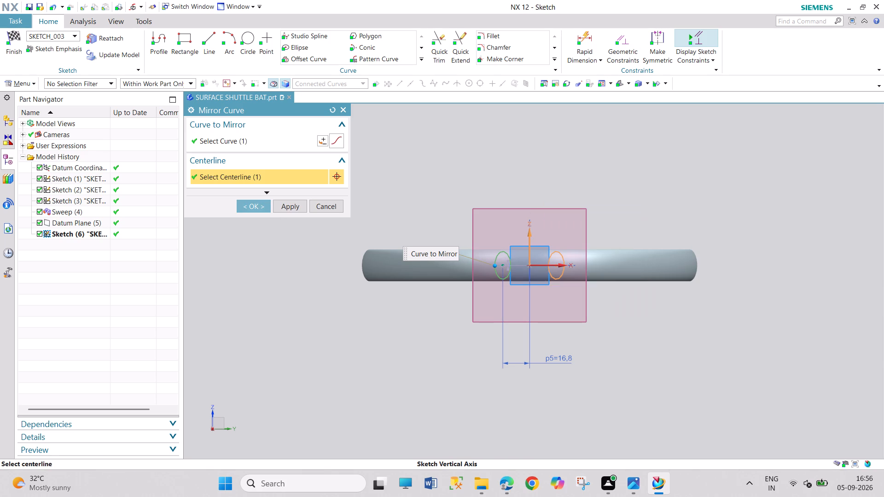
pyautogui.click(262, 206)
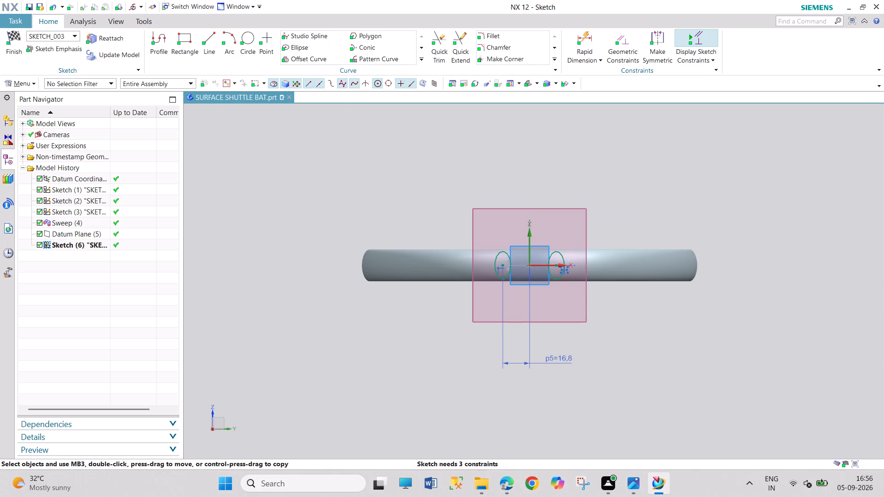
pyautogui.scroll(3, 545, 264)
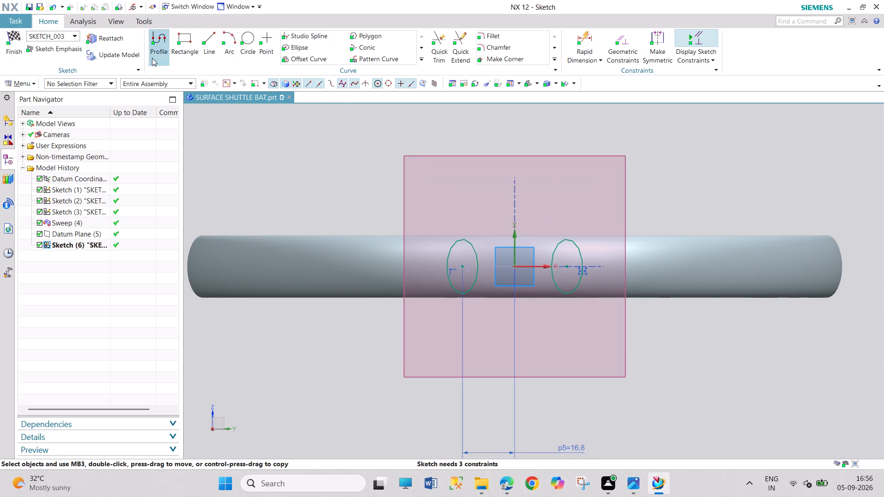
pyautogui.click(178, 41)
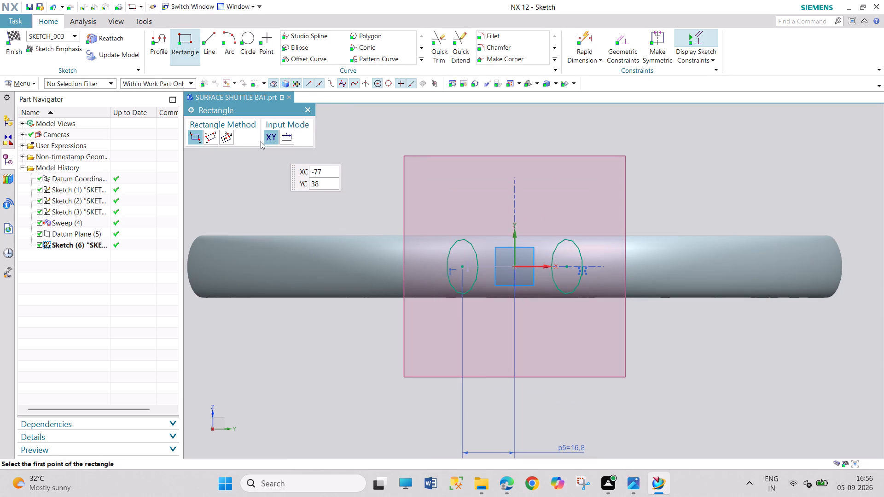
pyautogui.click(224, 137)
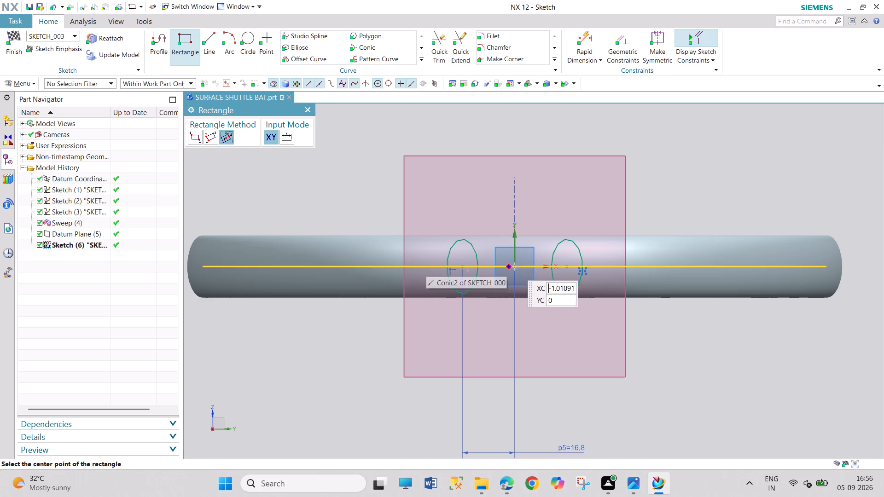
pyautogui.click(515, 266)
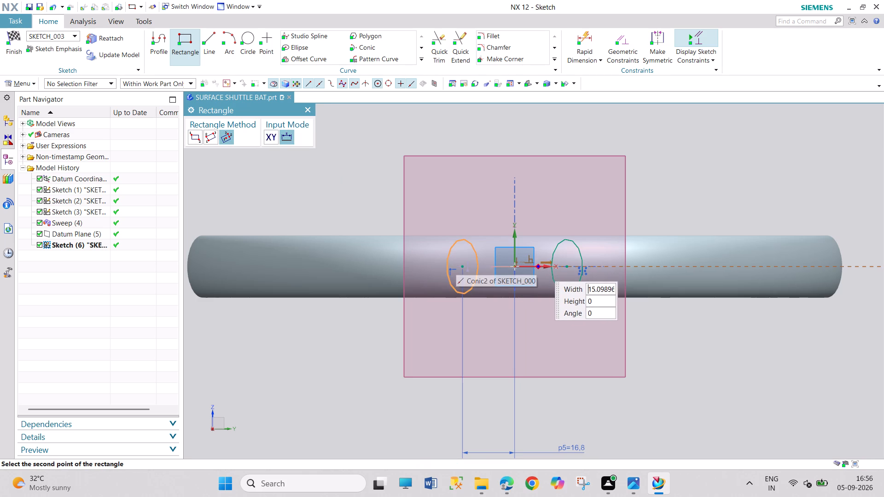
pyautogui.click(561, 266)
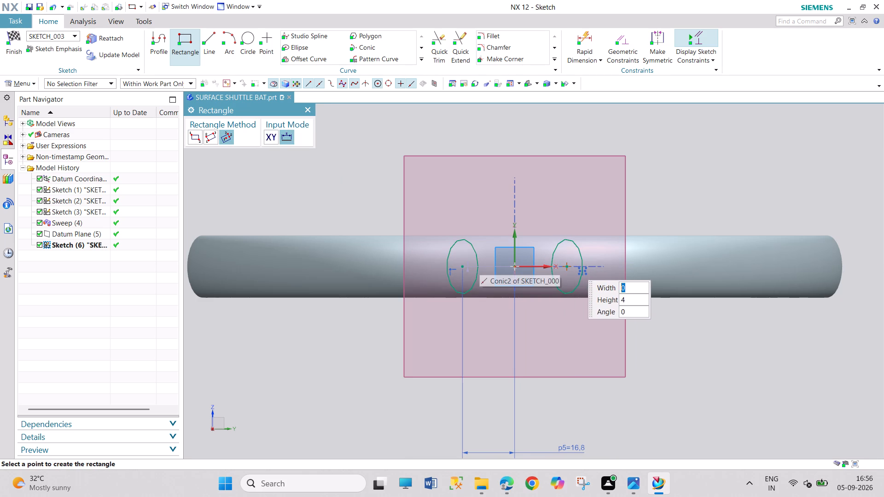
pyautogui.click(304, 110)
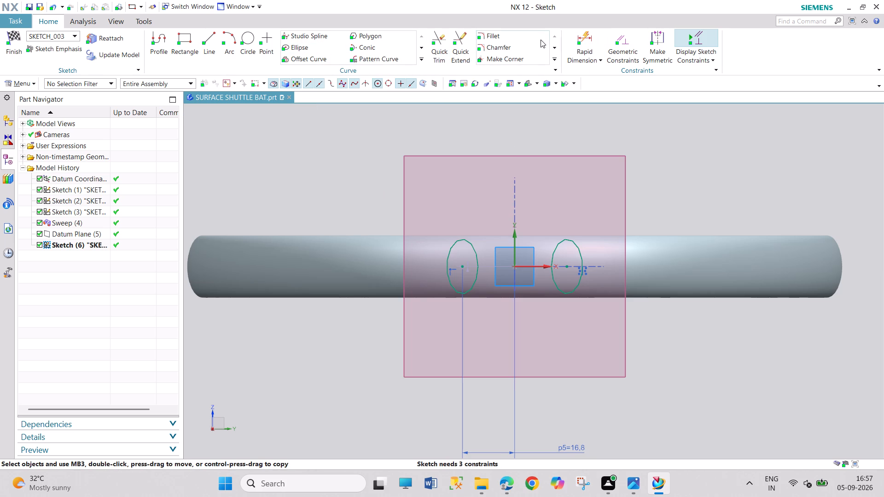
# Draw a centre rectangle at the sketch origin, about 29 mm wide and 7.7 mm high, with its ends inside the two ellipses.
pyautogui.click(194, 39)
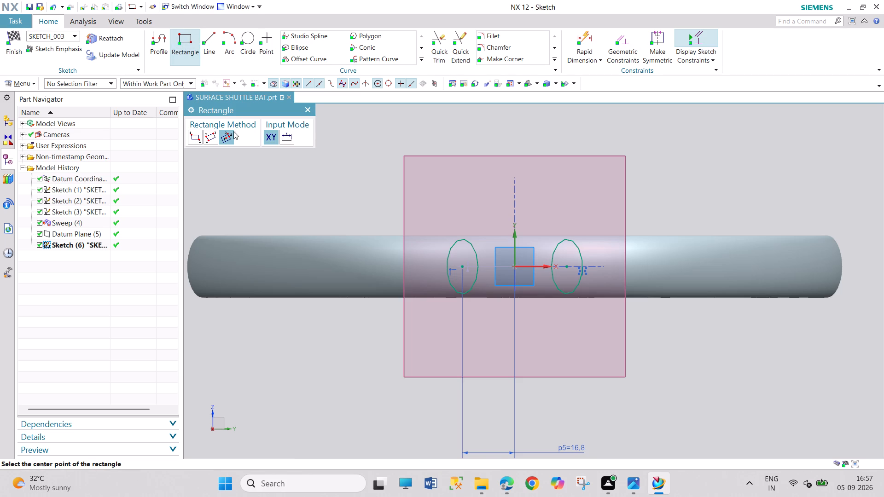
pyautogui.click(515, 266)
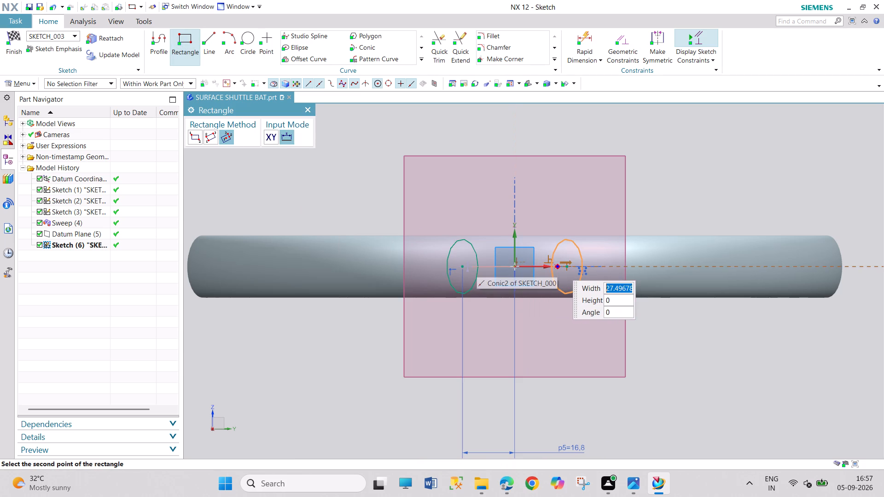
pyautogui.click(560, 265)
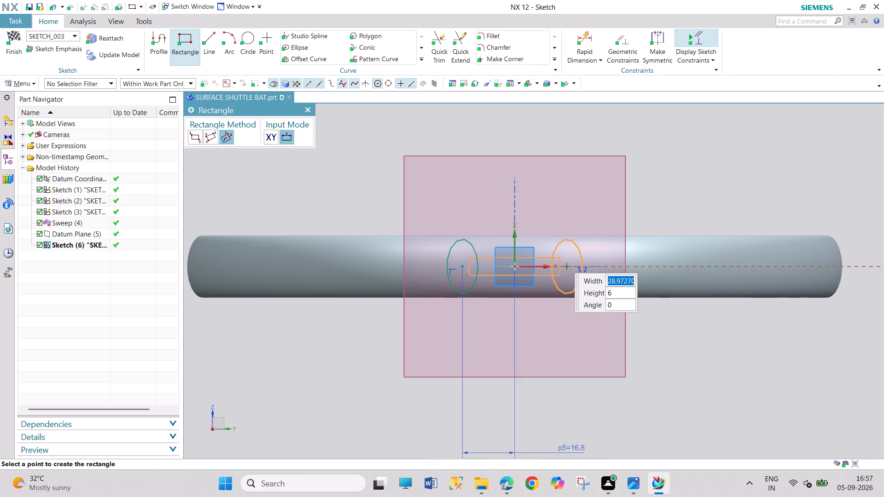
pyautogui.click(559, 254)
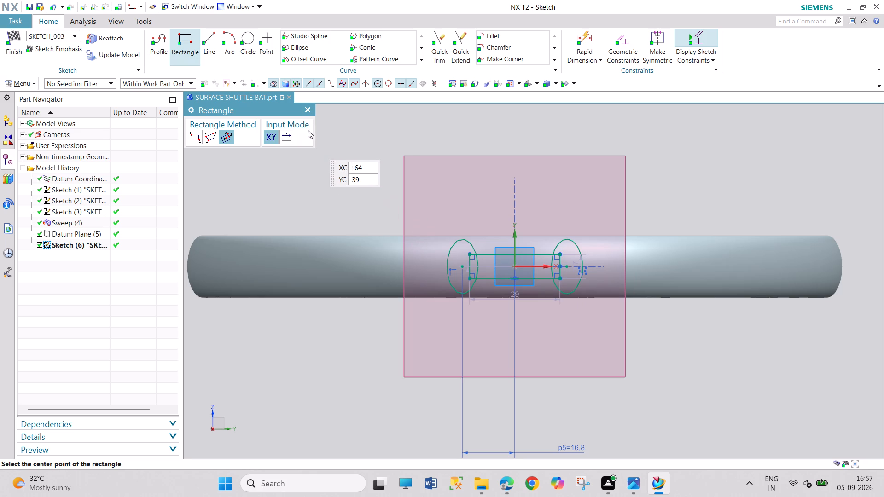
pyautogui.click(308, 110)
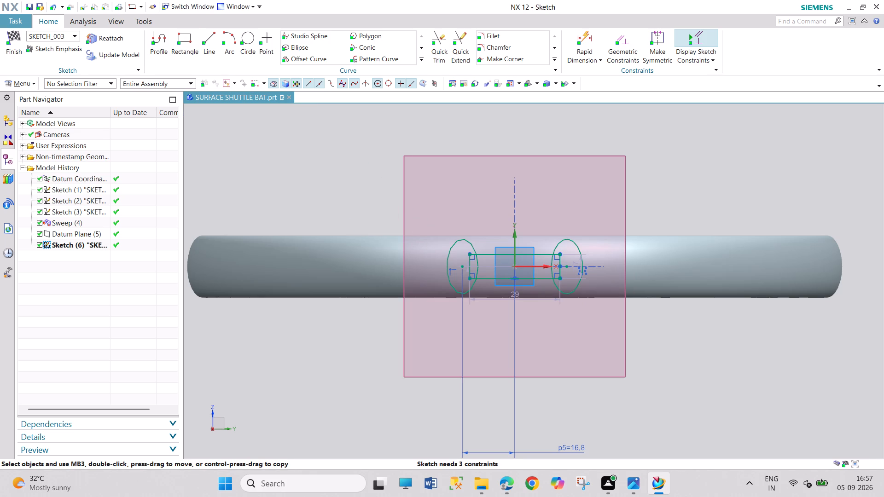
# Place the rectangle's height dimension clear of the geometry and set it to 10 mm.
pyautogui.moveTo(577, 263); pyautogui.dragTo(654, 191)
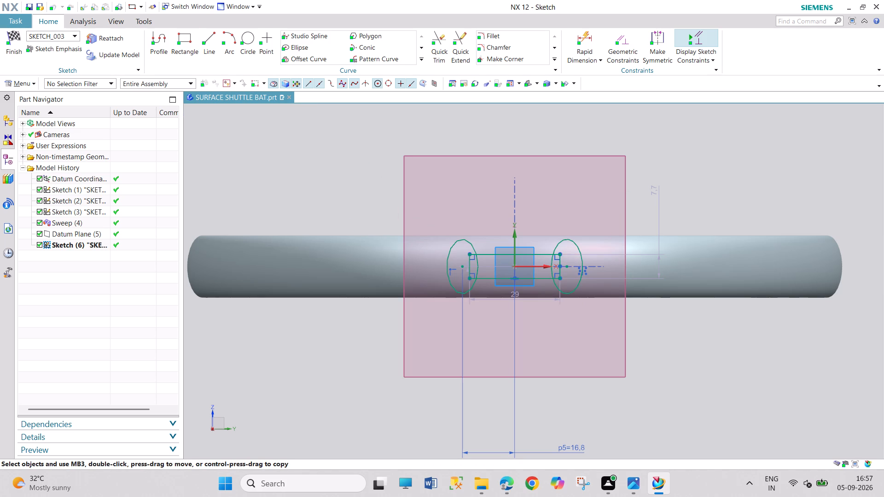
pyautogui.doubleClick(654, 196)
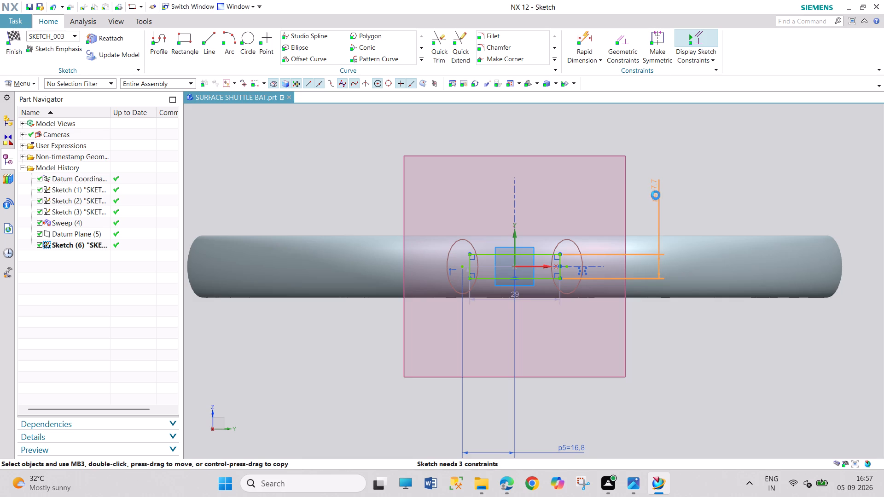
pyautogui.write('10')
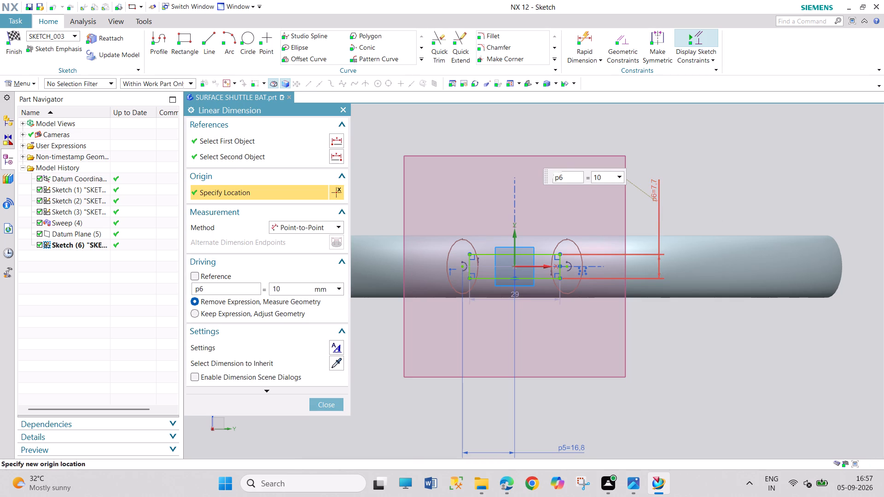
pyautogui.press('Return')
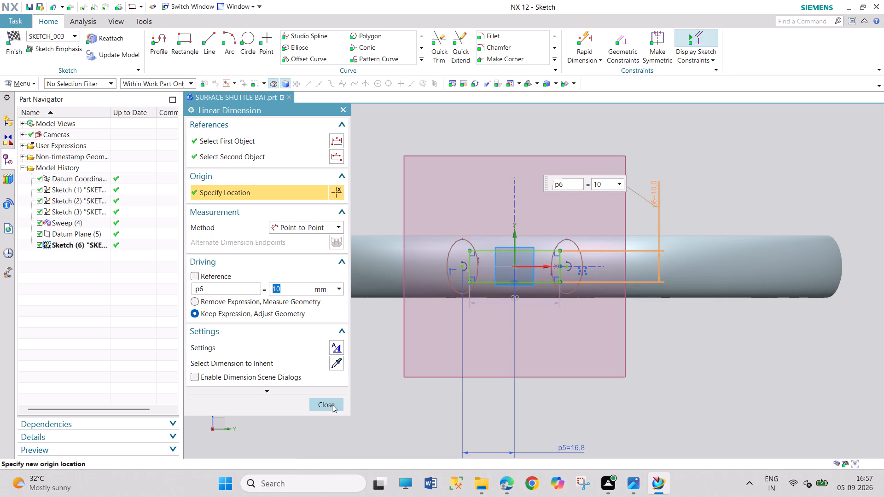
pyautogui.click(332, 405)
# Trim the rectangle's ends inside the ellipses and the ellipses' inner arcs to form a dumbbell-shaped outline, and finish the sketch.
pyautogui.click(443, 51)
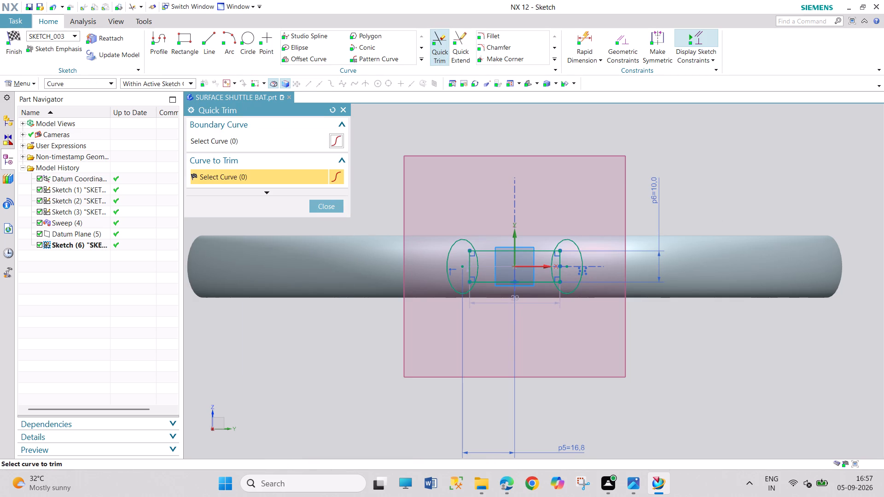
pyautogui.click(467, 267)
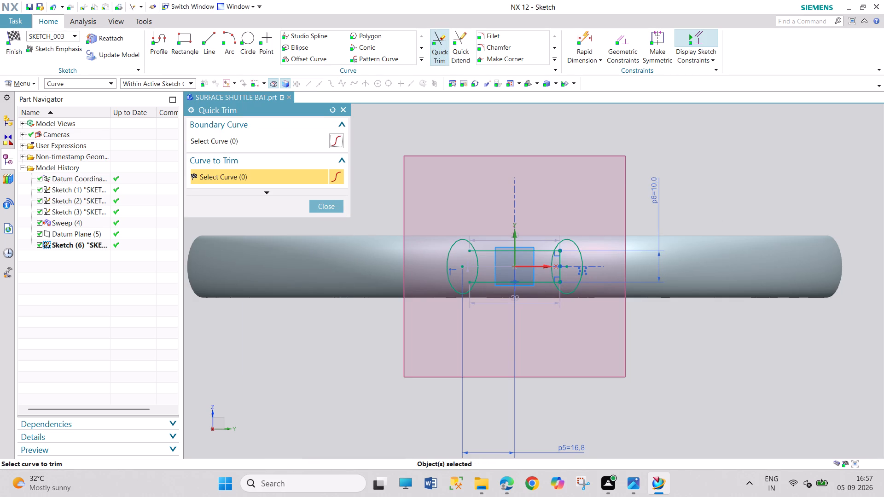
pyautogui.click(562, 268)
pyautogui.click(559, 254)
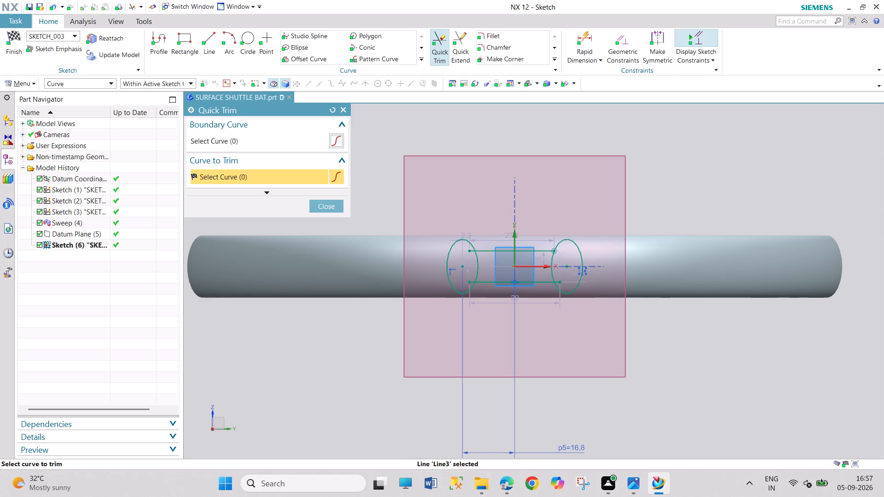
pyautogui.click(562, 282)
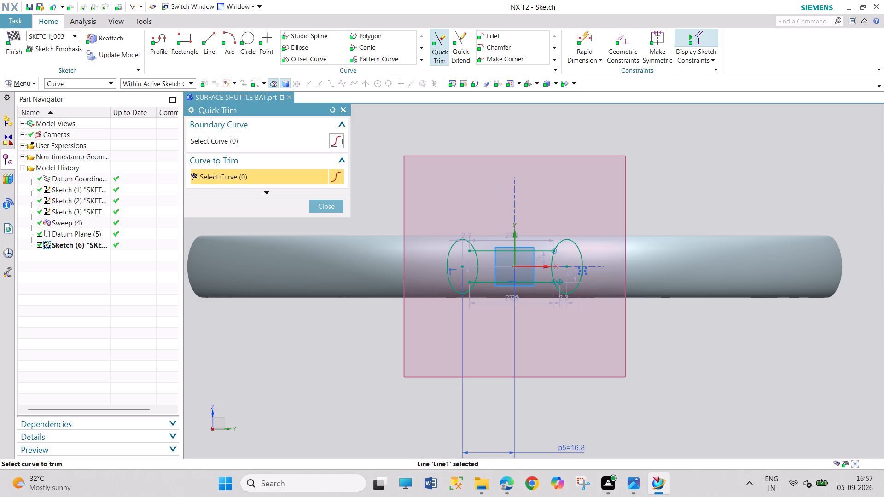
pyautogui.click(468, 283)
pyautogui.click(470, 252)
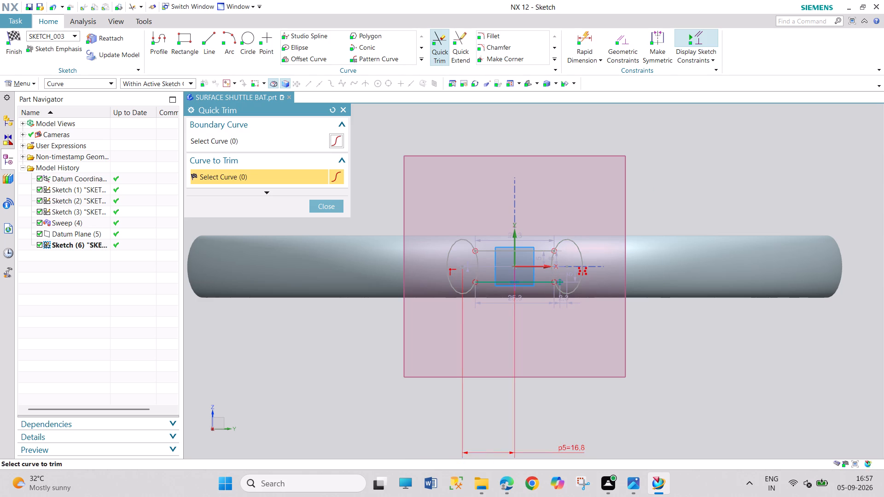
pyautogui.click(479, 269)
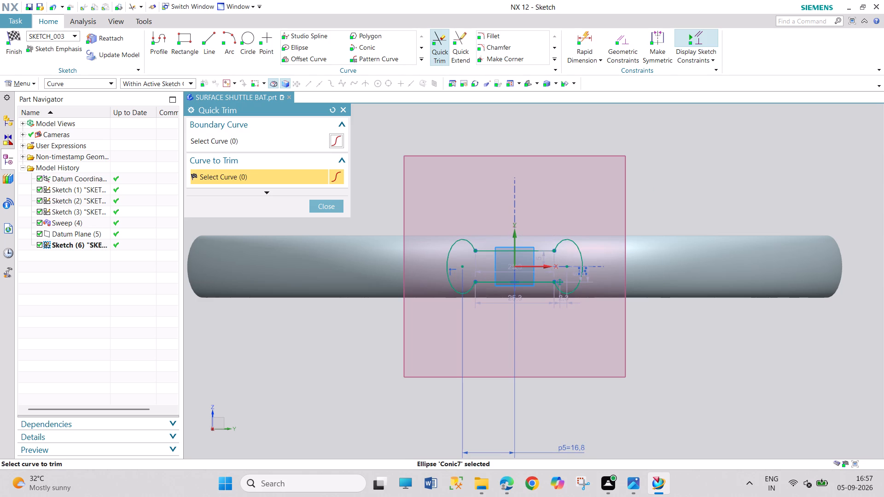
pyautogui.scroll(5, 564, 291)
pyautogui.moveTo(548, 264); pyautogui.dragTo(553, 267)
pyautogui.scroll(-3, 531, 282)
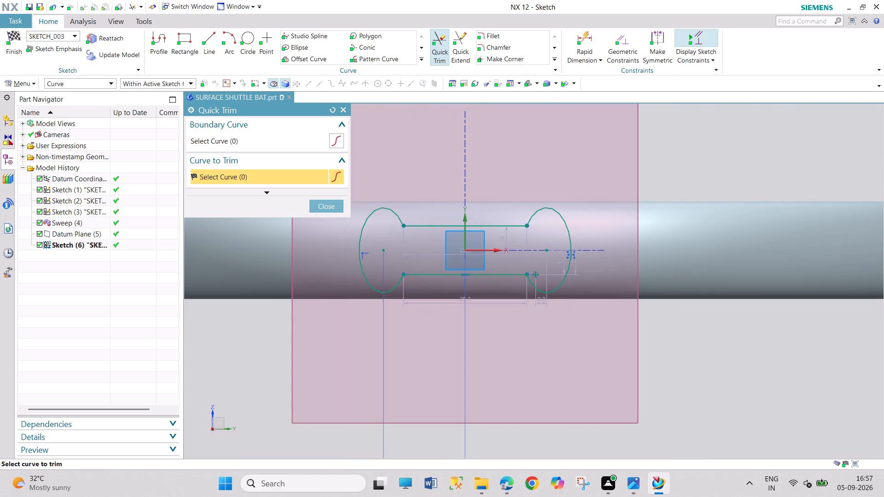
pyautogui.scroll(-2, 505, 303)
pyautogui.click(327, 208)
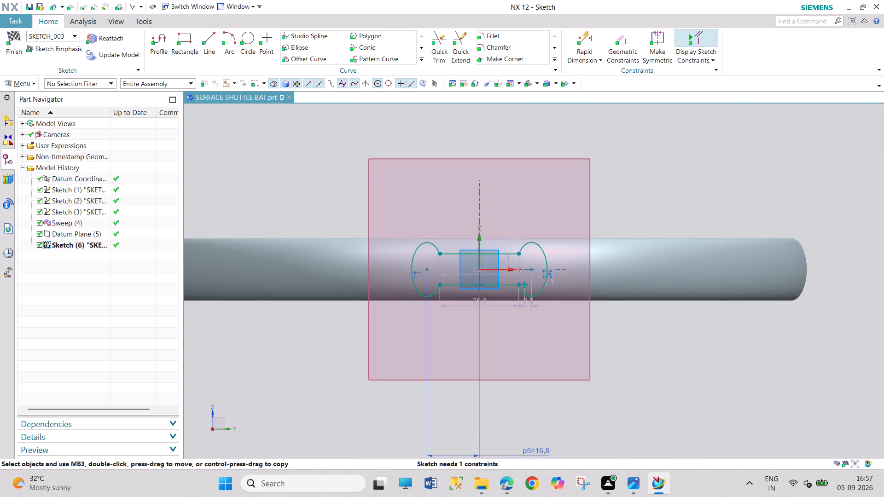
pyautogui.click(19, 59)
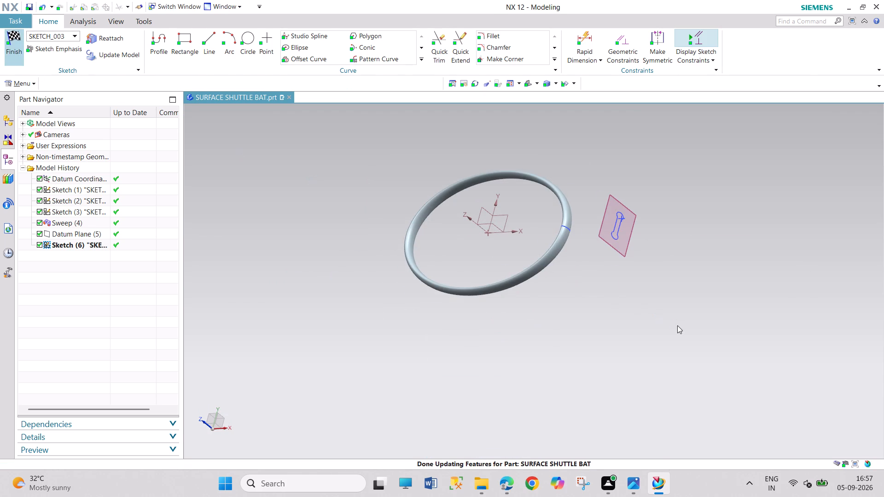
# Hide the datum plane that carries the dumbbell-shaped sketch.
pyautogui.rightClick(629, 253)
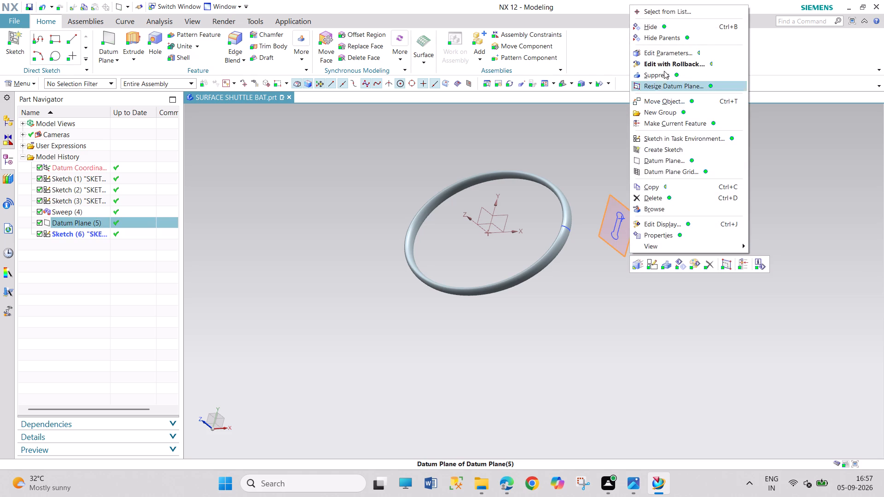
pyautogui.click(665, 29)
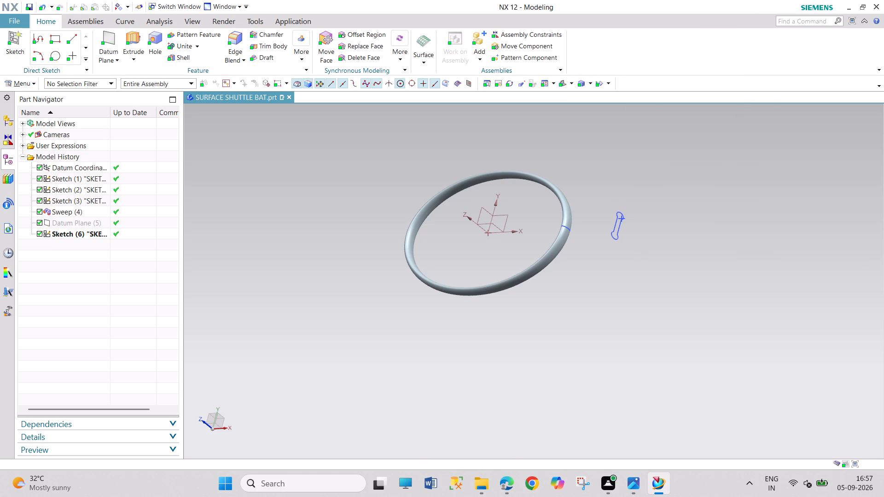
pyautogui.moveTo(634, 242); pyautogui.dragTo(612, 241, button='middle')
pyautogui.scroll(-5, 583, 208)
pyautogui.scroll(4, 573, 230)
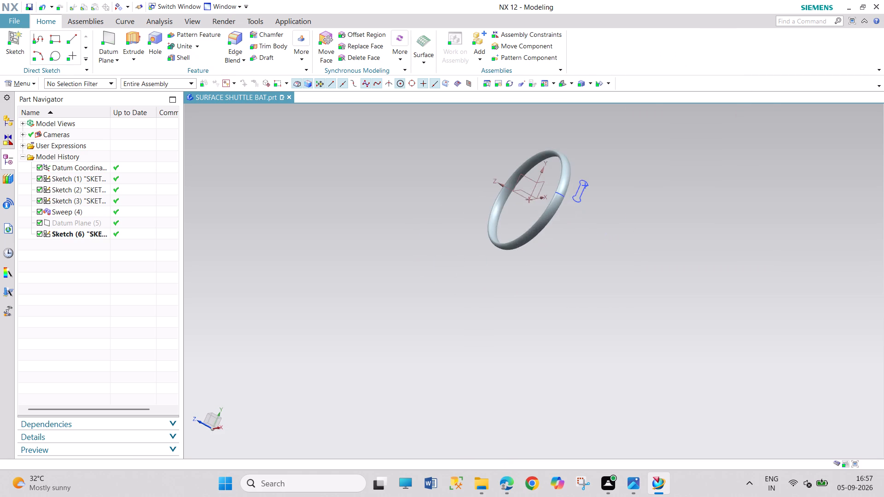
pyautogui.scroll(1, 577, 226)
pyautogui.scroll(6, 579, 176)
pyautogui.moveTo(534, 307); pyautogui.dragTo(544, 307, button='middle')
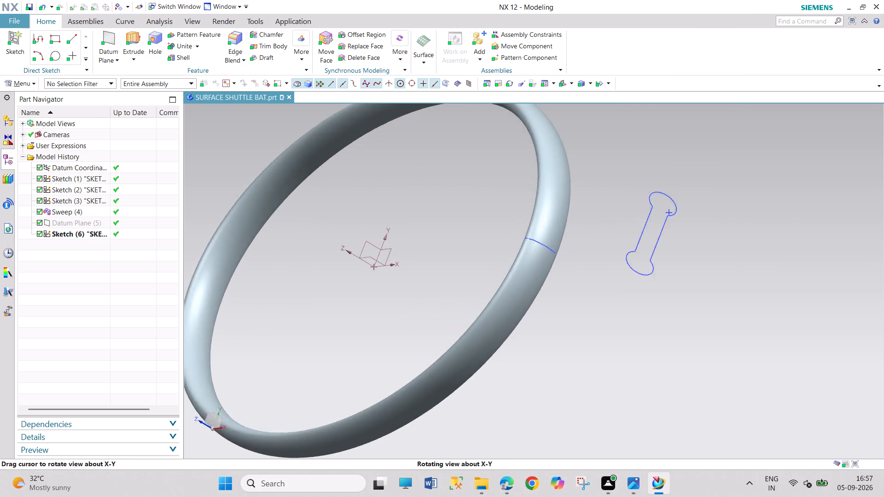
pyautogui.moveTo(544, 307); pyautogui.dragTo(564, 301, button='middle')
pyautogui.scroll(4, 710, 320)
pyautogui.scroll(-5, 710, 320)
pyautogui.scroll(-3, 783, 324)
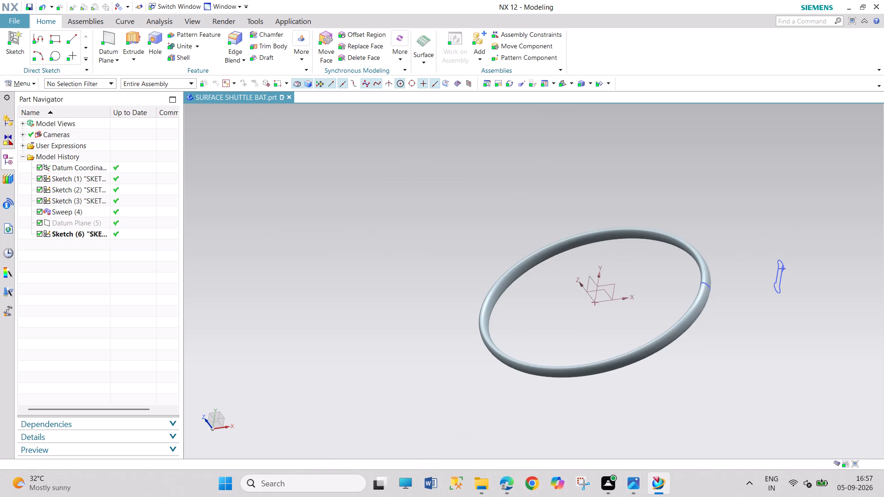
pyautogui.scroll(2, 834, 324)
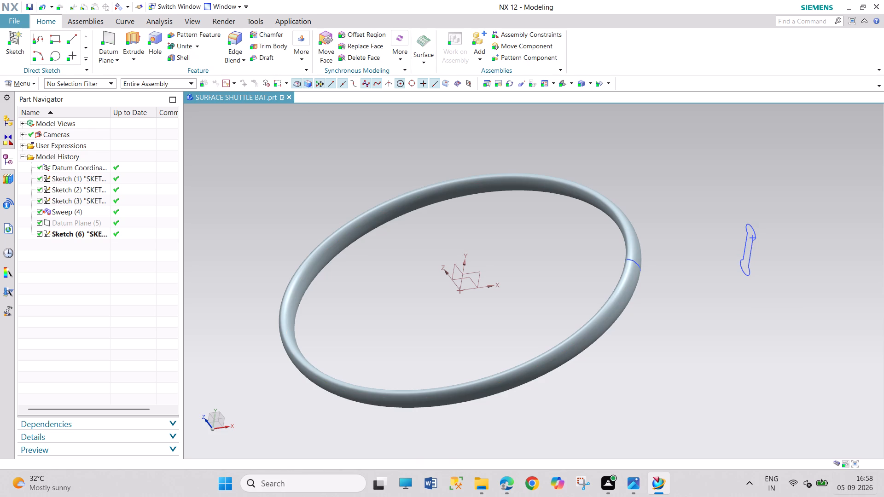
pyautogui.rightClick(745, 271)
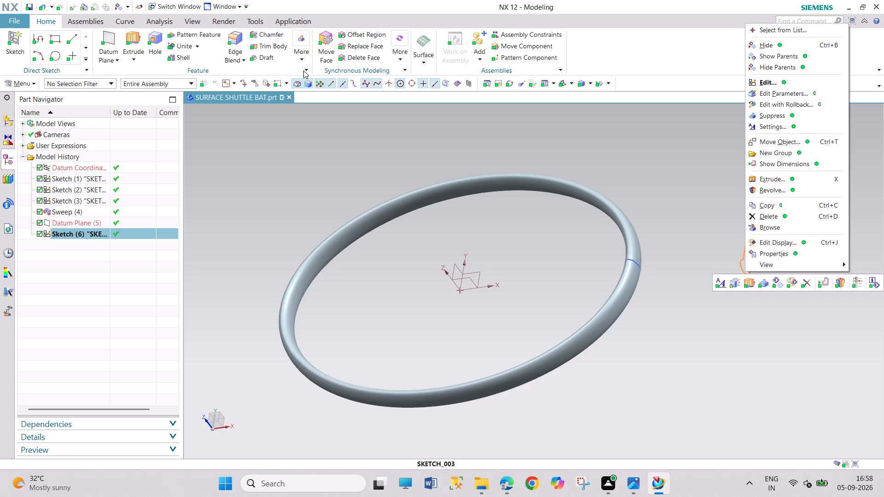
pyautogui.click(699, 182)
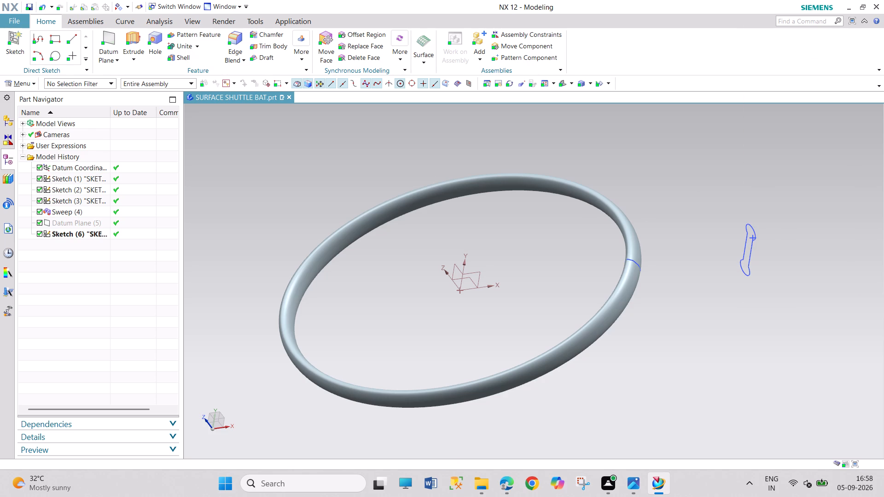
# Create a new sketch on the default XY plane of the datum coordinate system.
pyautogui.click(26, 84)
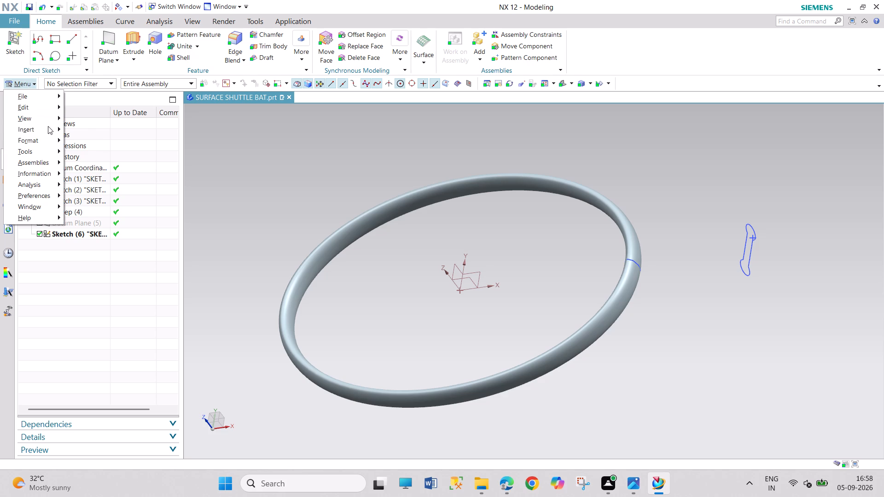
pyautogui.click(48, 128)
pyautogui.click(75, 140)
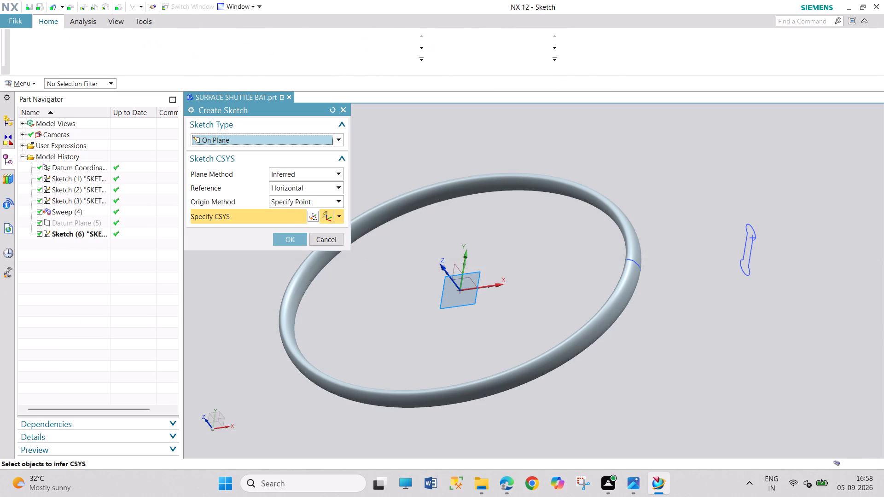
pyautogui.click(285, 238)
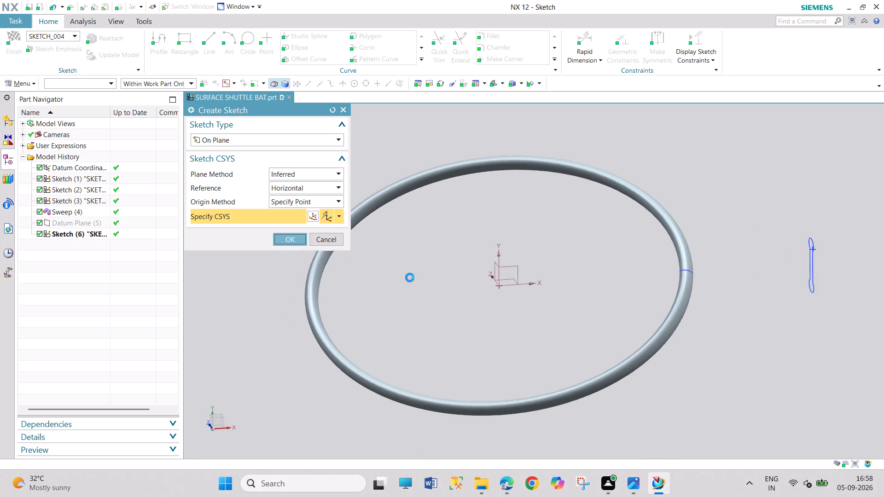
# Draw a 200 mm radius arc from the dumbbell outline's lower ellipse to the head frame's guide ellipse, and finish the sketch.
pyautogui.scroll(2, 874, 295)
pyautogui.scroll(-1, 874, 295)
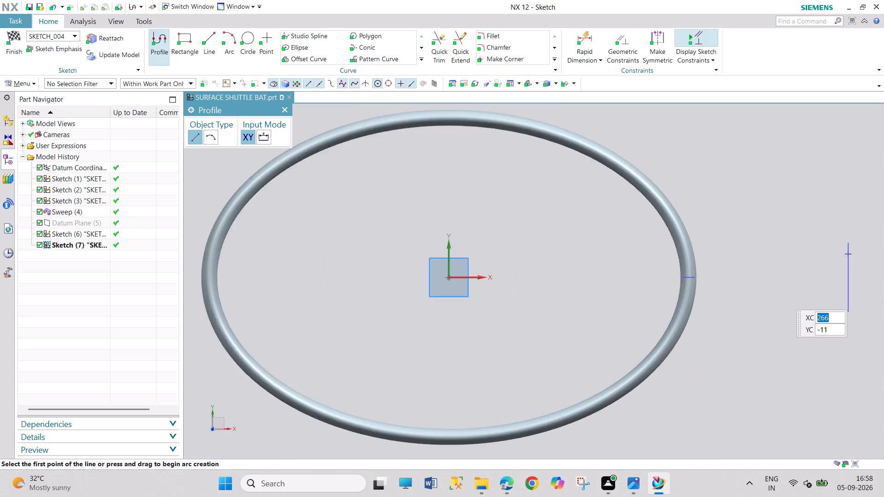
pyautogui.scroll(-5, 874, 295)
pyautogui.scroll(5, 883, 310)
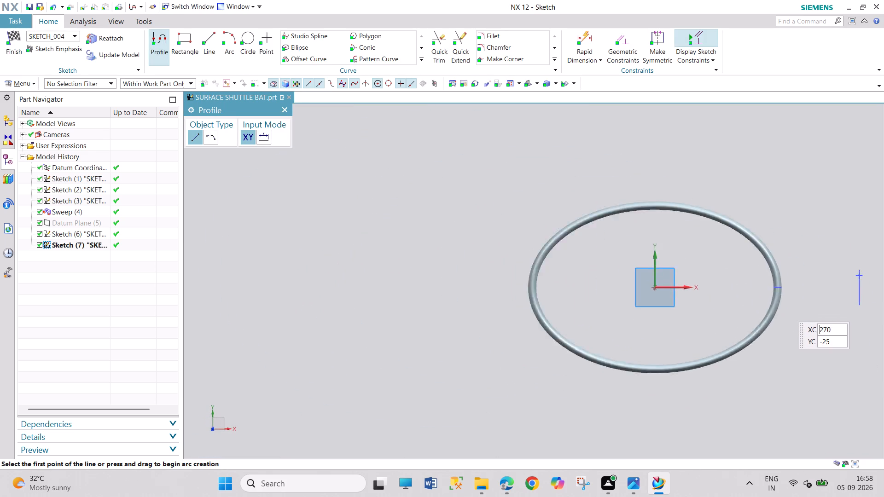
pyautogui.scroll(4, 876, 306)
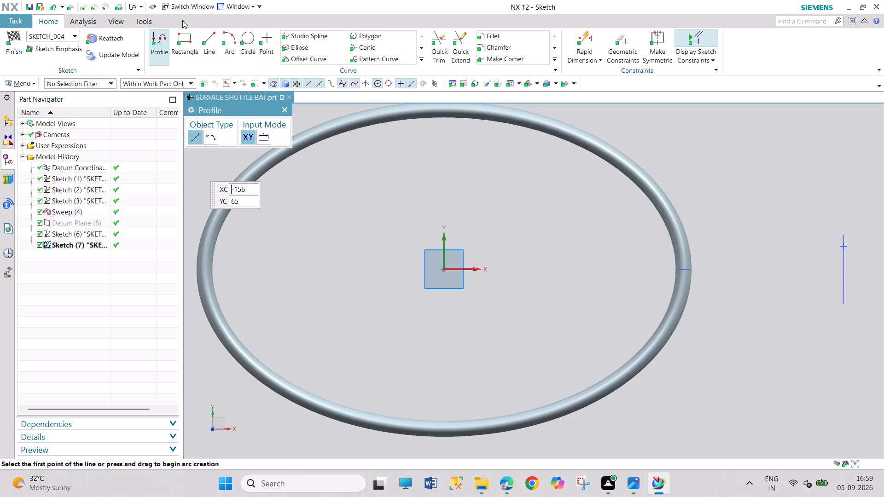
pyautogui.click(225, 46)
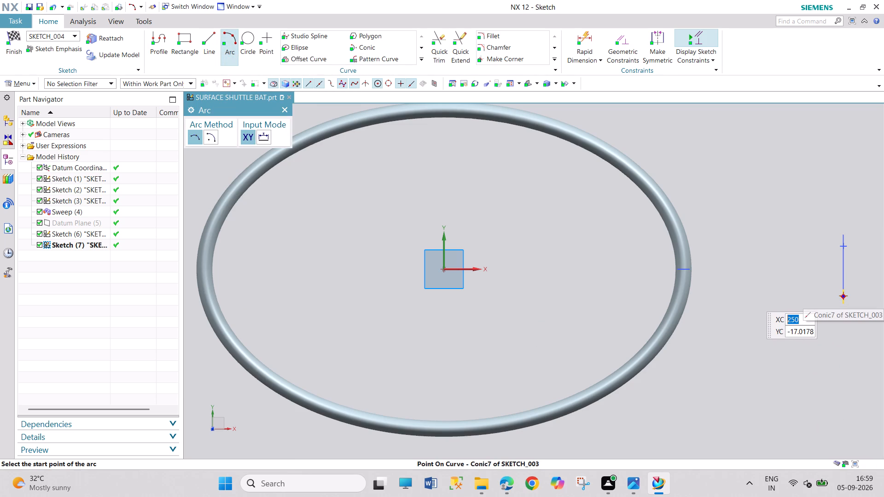
pyautogui.click(844, 296)
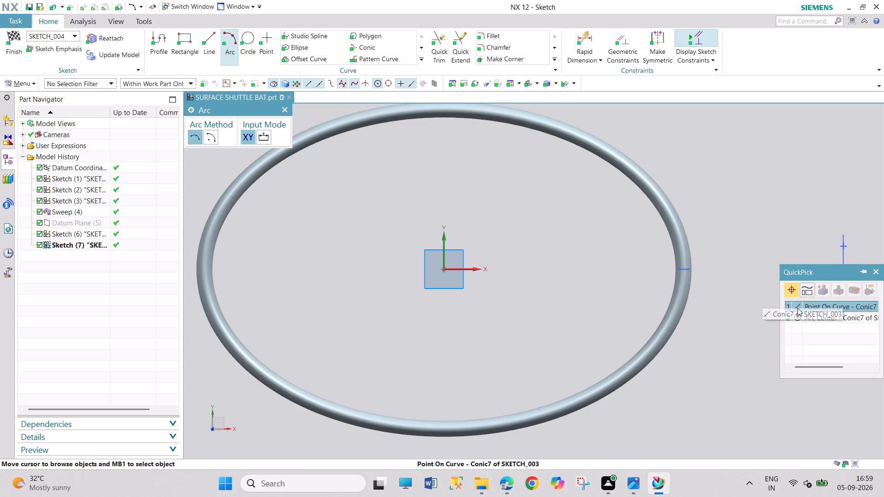
pyautogui.click(808, 304)
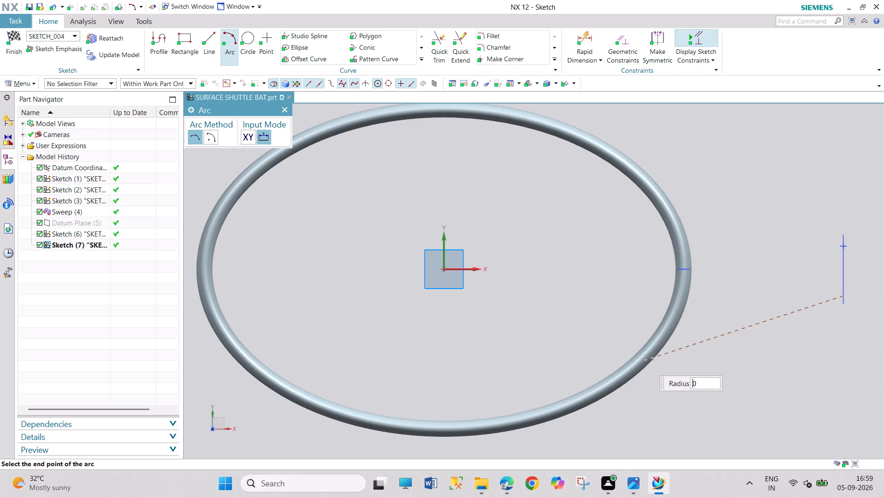
pyautogui.moveTo(660, 392); pyautogui.dragTo(656, 383, button='middle')
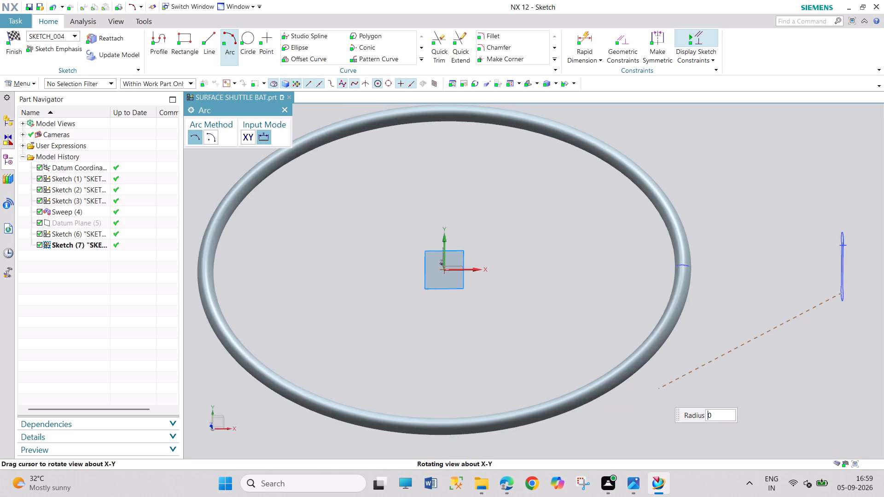
pyautogui.moveTo(656, 383); pyautogui.dragTo(649, 366, button='middle')
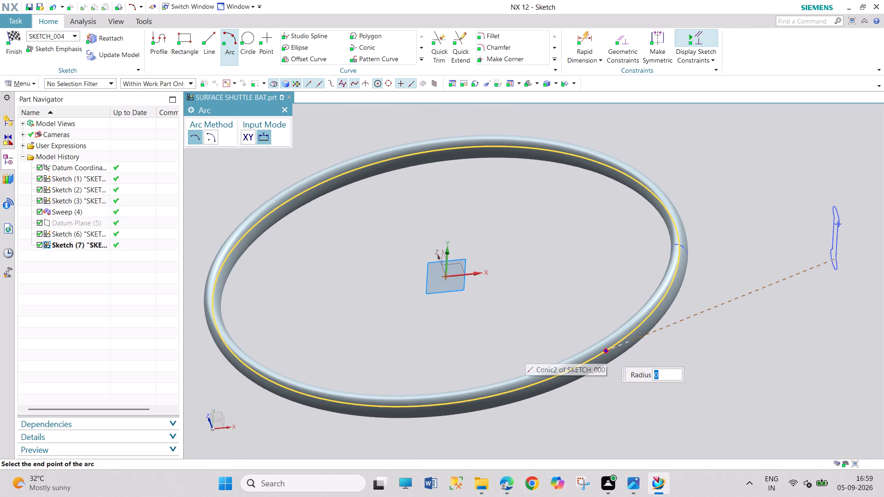
pyautogui.click(606, 352)
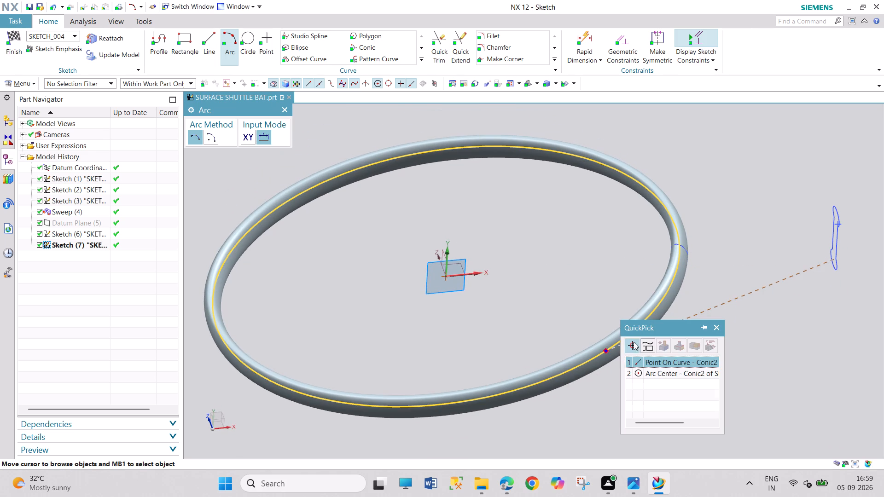
pyautogui.click(651, 362)
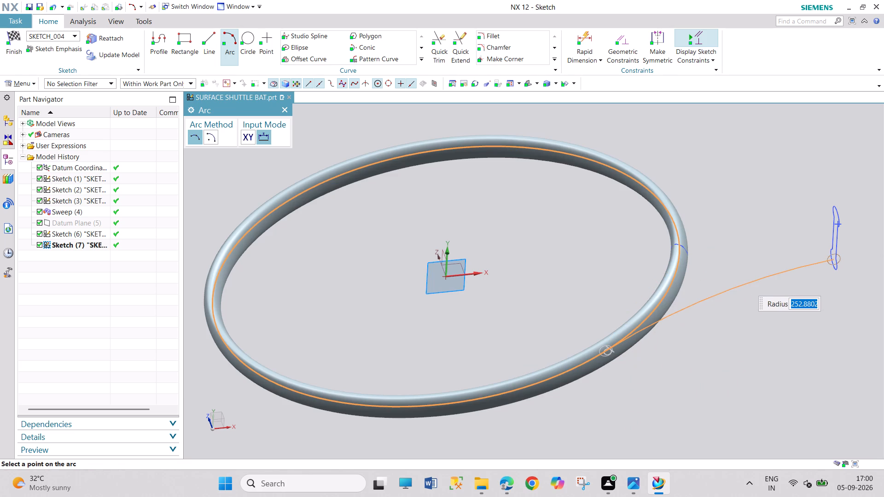
pyautogui.write('200')
pyautogui.press('Return')
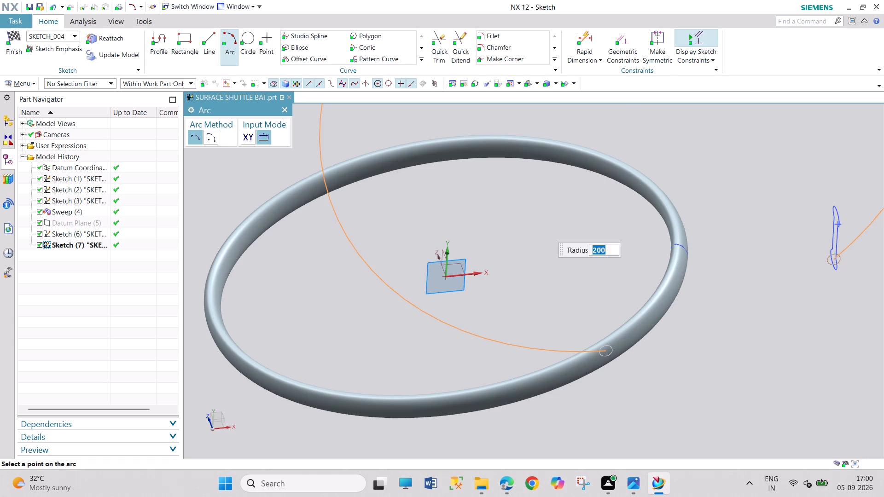
pyautogui.click(776, 272)
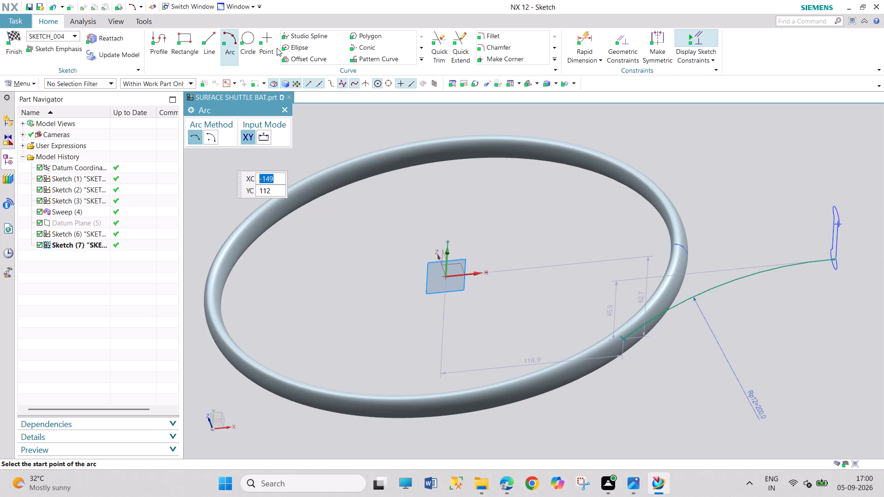
pyautogui.click(283, 107)
pyautogui.moveTo(837, 353); pyautogui.dragTo(827, 355, button='middle')
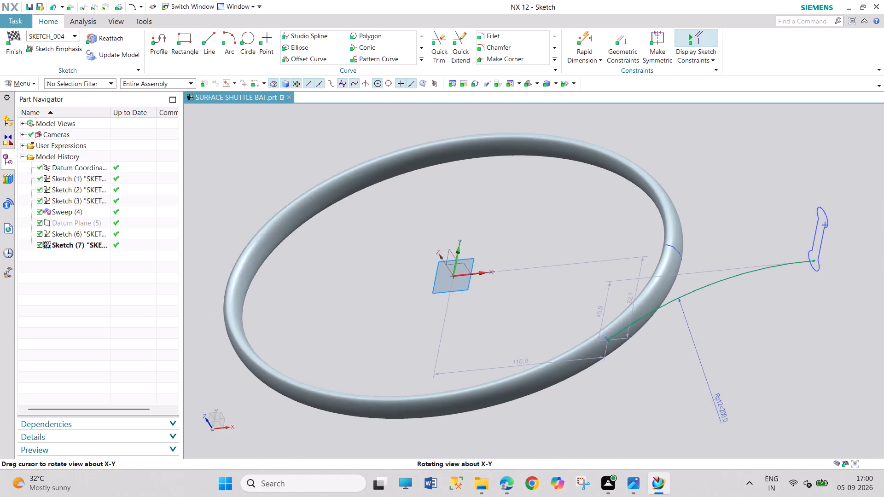
pyautogui.moveTo(827, 355); pyautogui.dragTo(813, 358, button='middle')
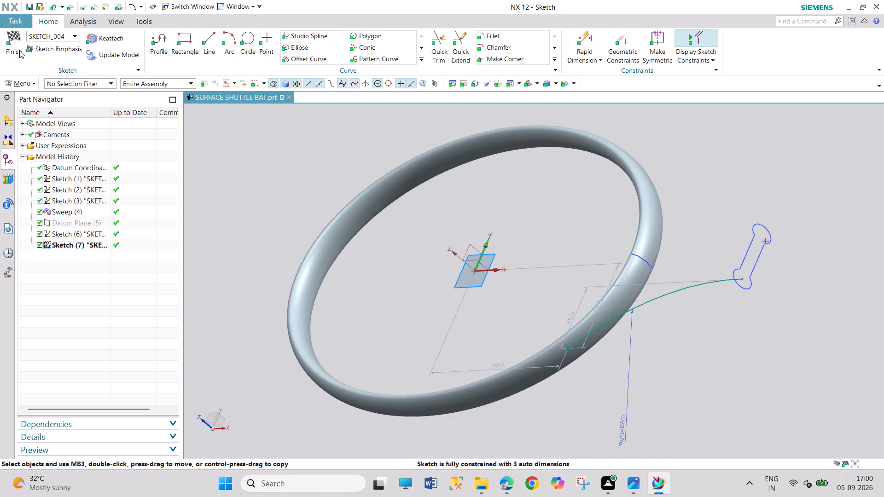
pyautogui.click(19, 50)
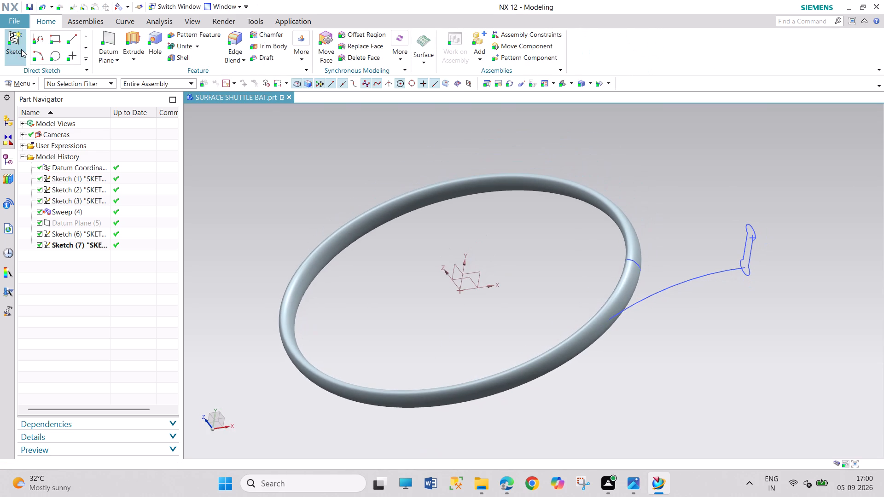
# Sweep the dumbbell outline's lower elliptical arc as a single-curve section along the 200 mm radius arc, using Sweep along Guide with zero offsets.
pyautogui.click(421, 62)
pyautogui.click(519, 101)
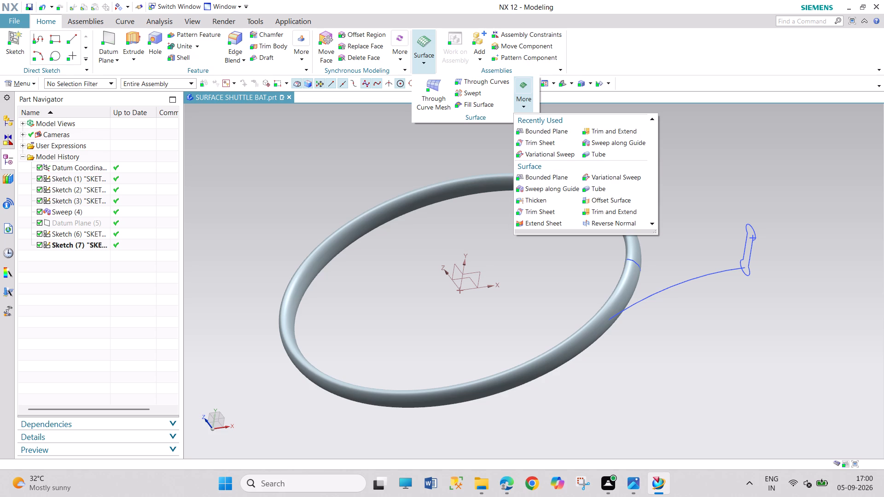
pyautogui.click(600, 143)
pyautogui.click(365, 82)
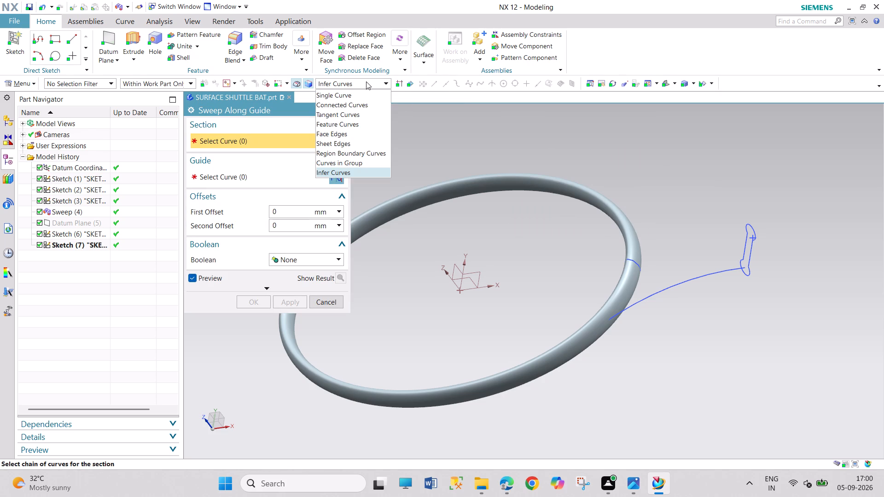
pyautogui.click(360, 93)
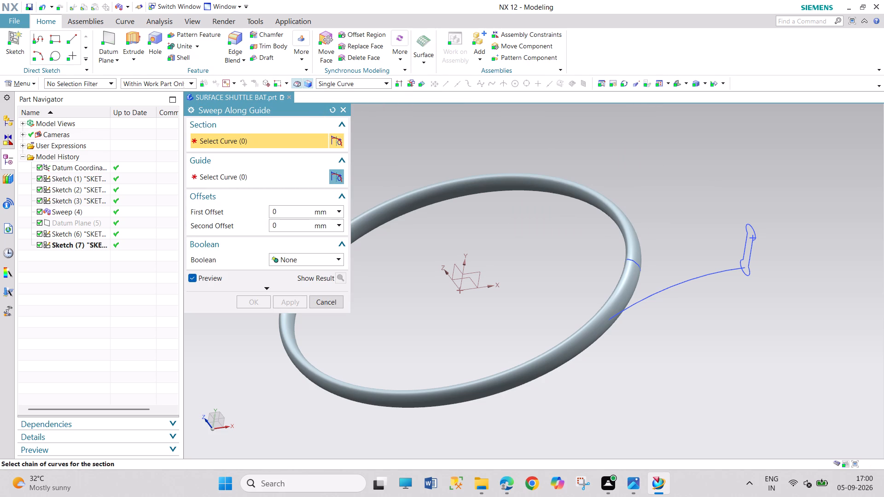
pyautogui.click(747, 278)
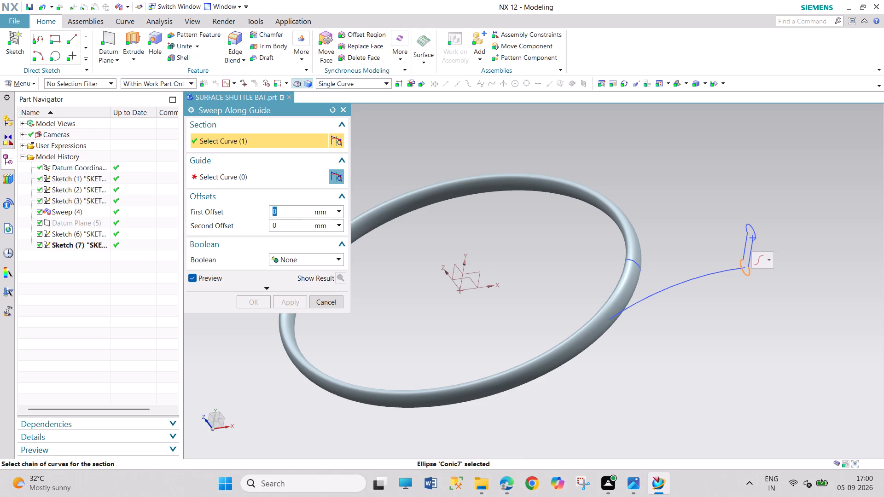
pyautogui.click(260, 180)
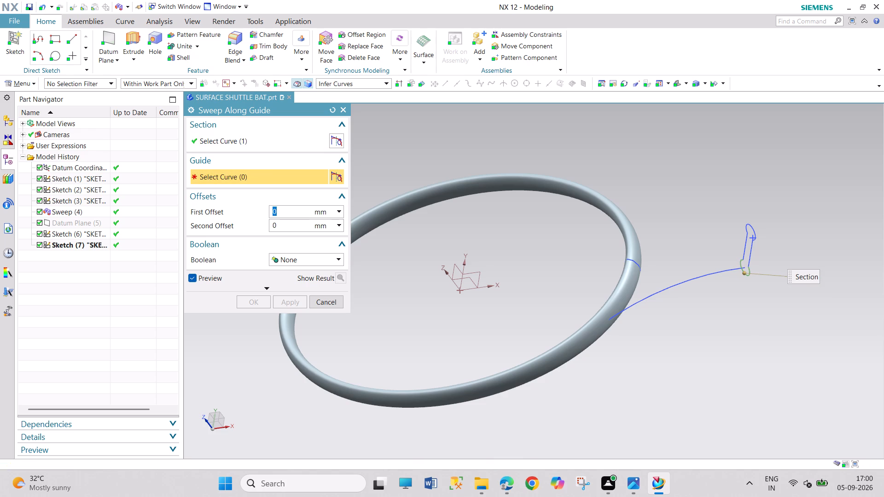
pyautogui.click(681, 287)
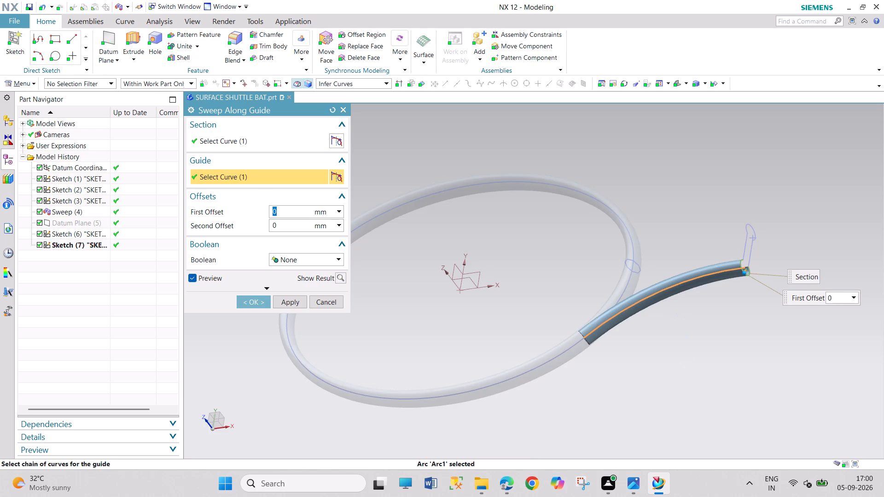
pyautogui.click(258, 300)
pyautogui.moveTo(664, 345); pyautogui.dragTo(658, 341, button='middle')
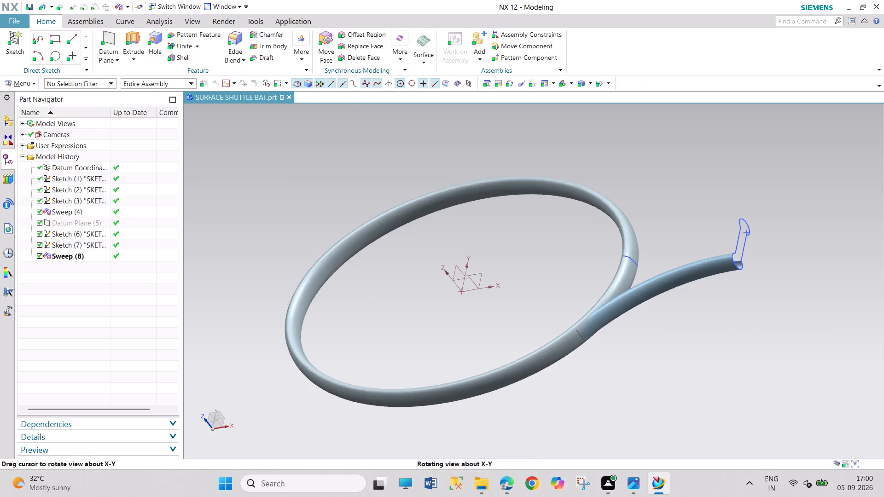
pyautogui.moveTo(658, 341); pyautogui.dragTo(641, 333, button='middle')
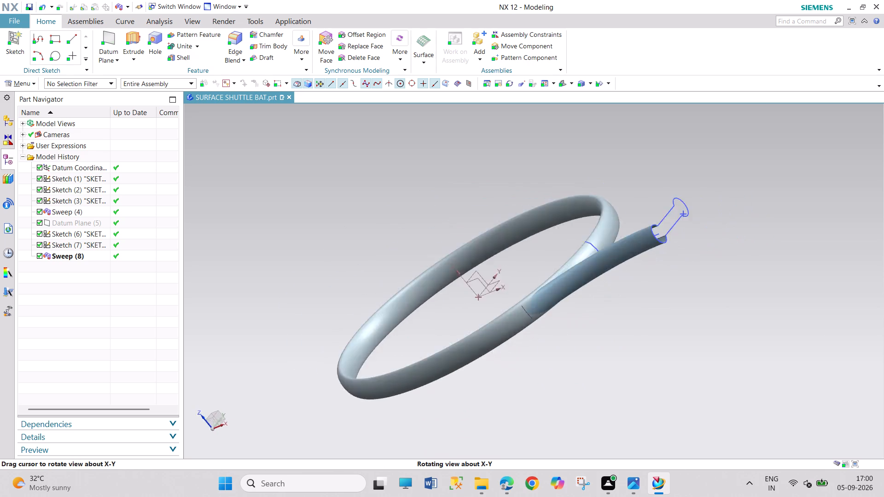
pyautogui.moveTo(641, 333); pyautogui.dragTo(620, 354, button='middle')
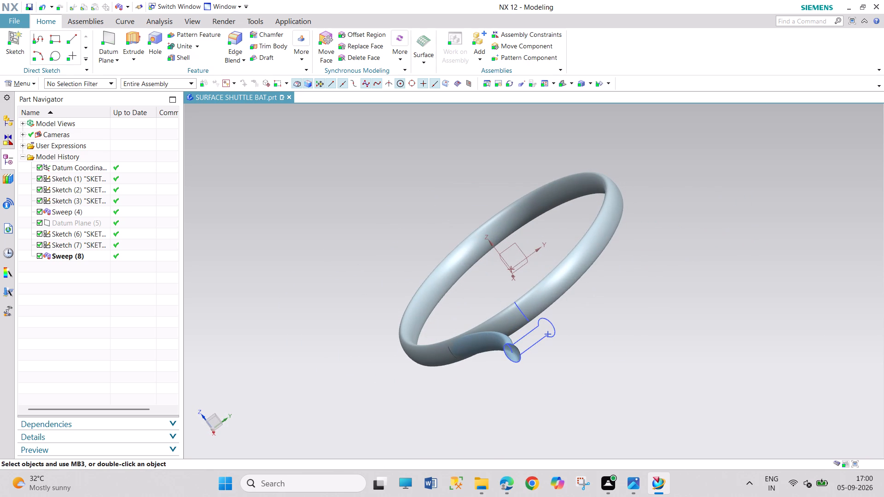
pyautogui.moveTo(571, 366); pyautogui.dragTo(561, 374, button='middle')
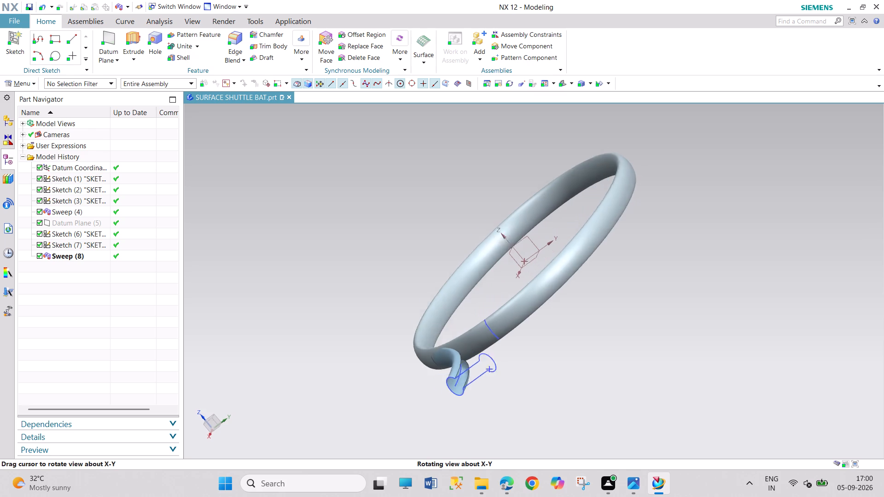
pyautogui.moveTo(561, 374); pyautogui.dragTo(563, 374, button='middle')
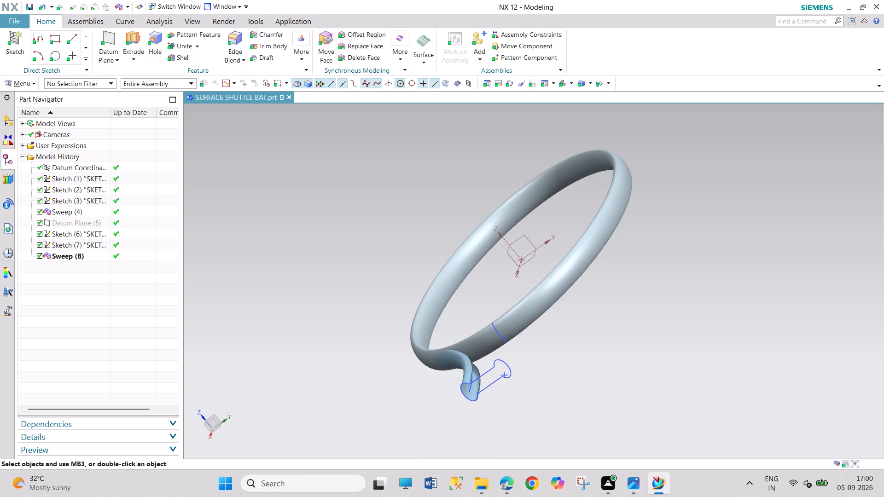
# Mirror the swept throat surface about the XZ plane of the datum coordinate system using Mirror Feature.
pyautogui.click(84, 254)
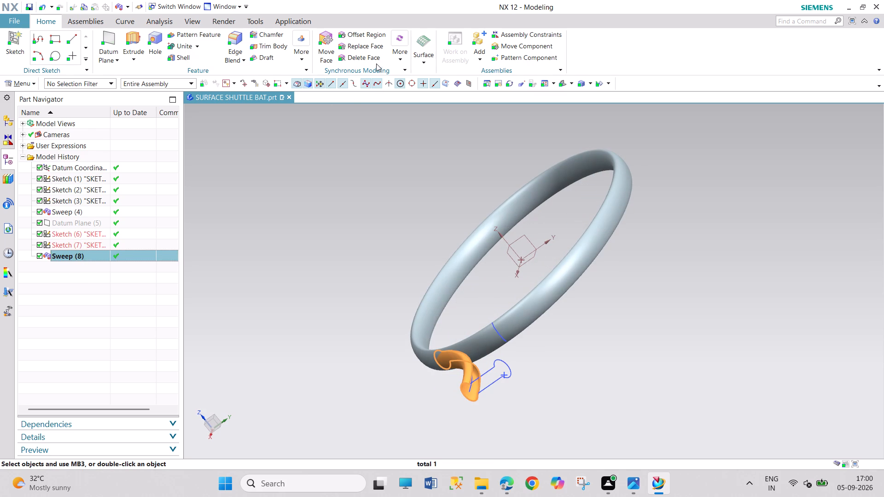
pyautogui.click(305, 57)
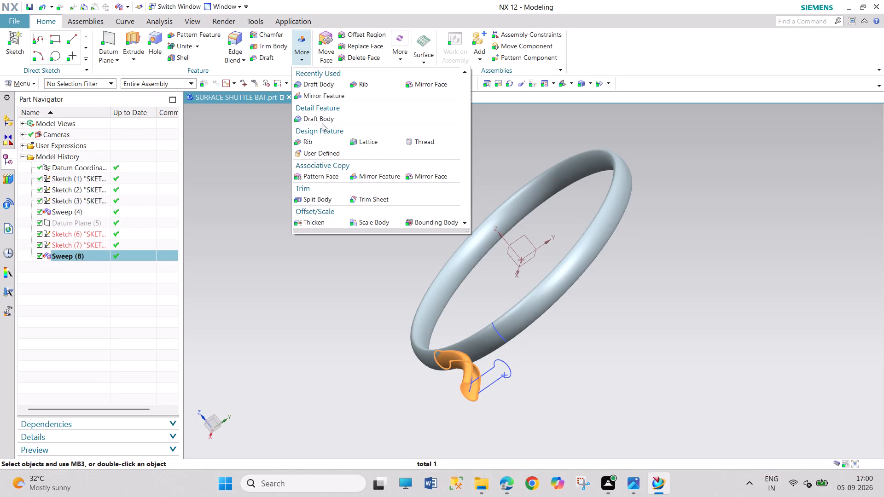
pyautogui.click(314, 93)
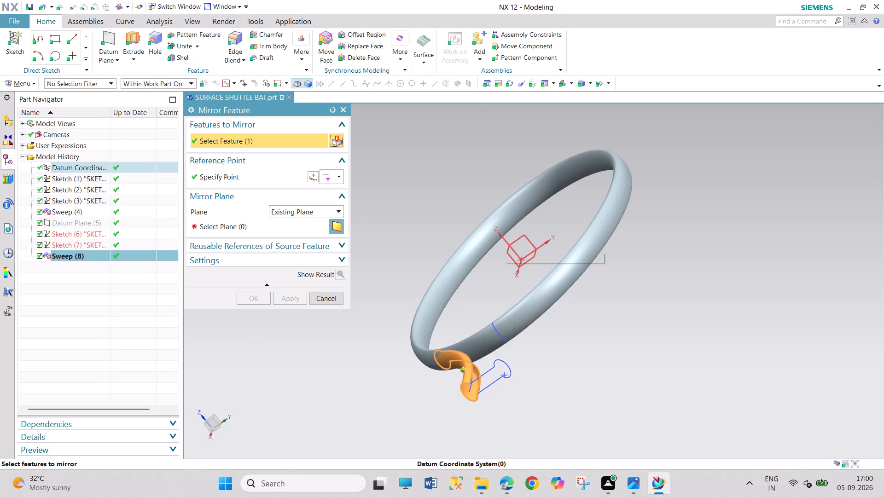
pyautogui.click(275, 181)
pyautogui.click(246, 221)
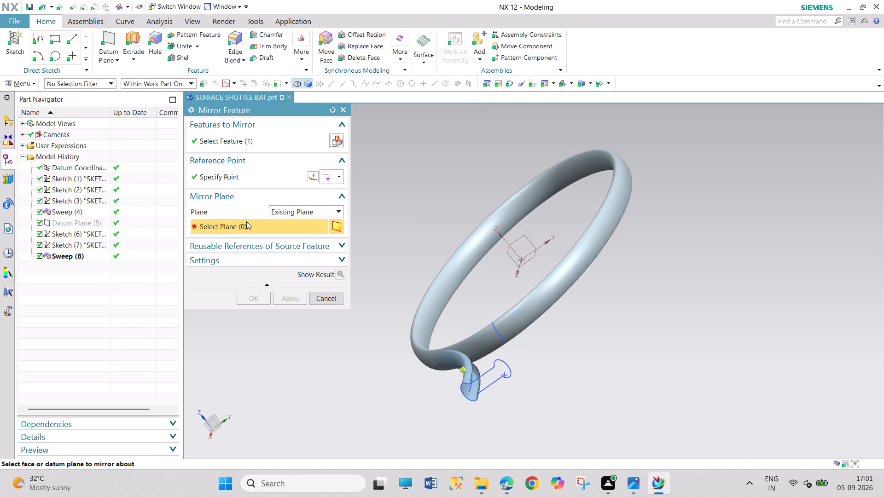
pyautogui.click(505, 256)
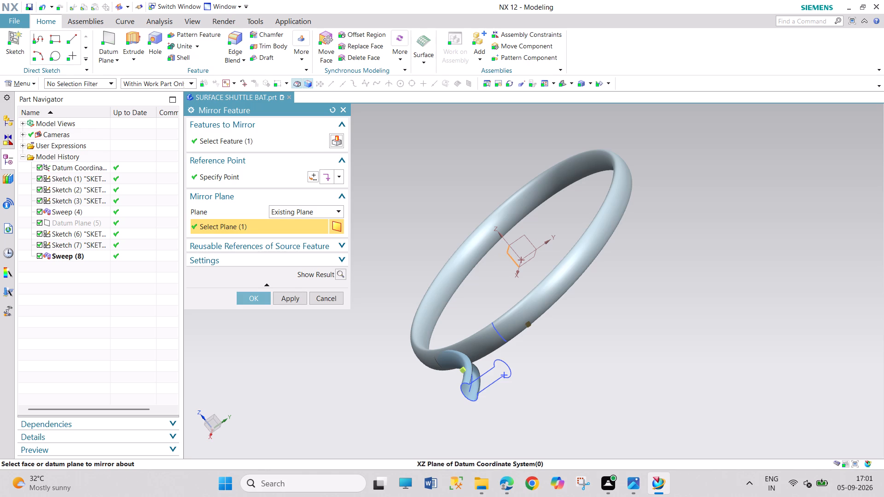
pyautogui.click(260, 300)
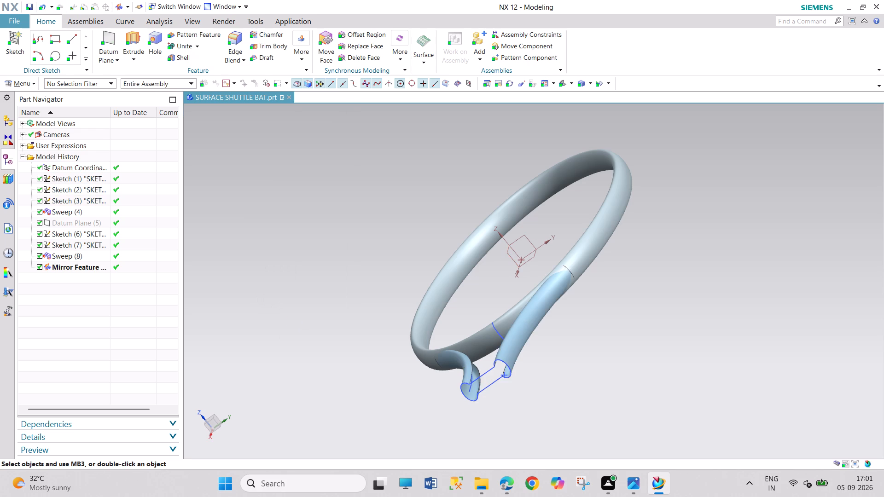
pyautogui.moveTo(388, 399); pyautogui.dragTo(408, 387, button='middle')
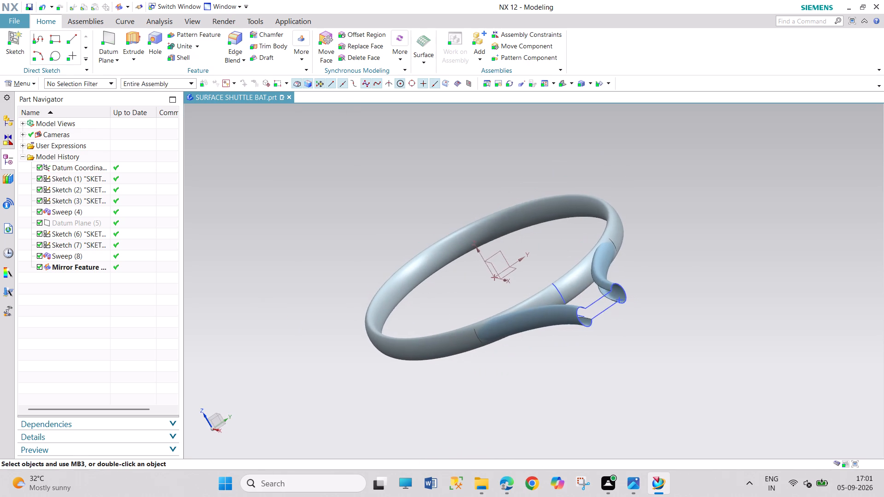
pyautogui.scroll(1, 378, 376)
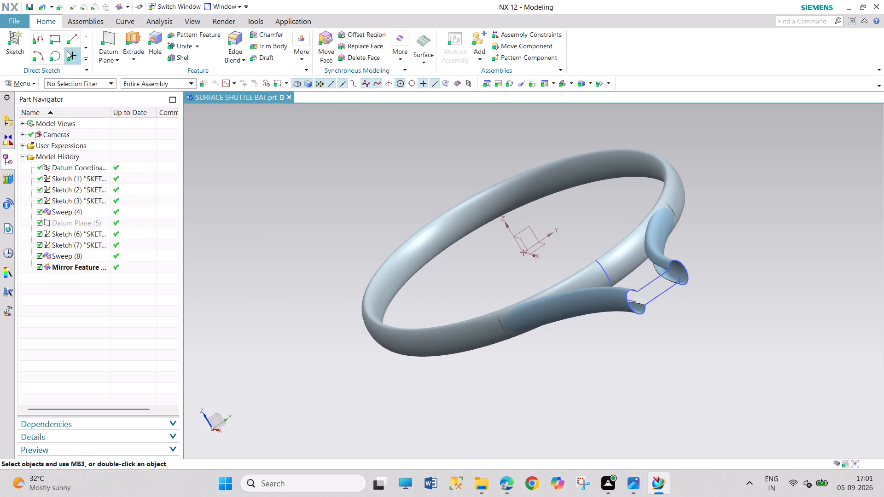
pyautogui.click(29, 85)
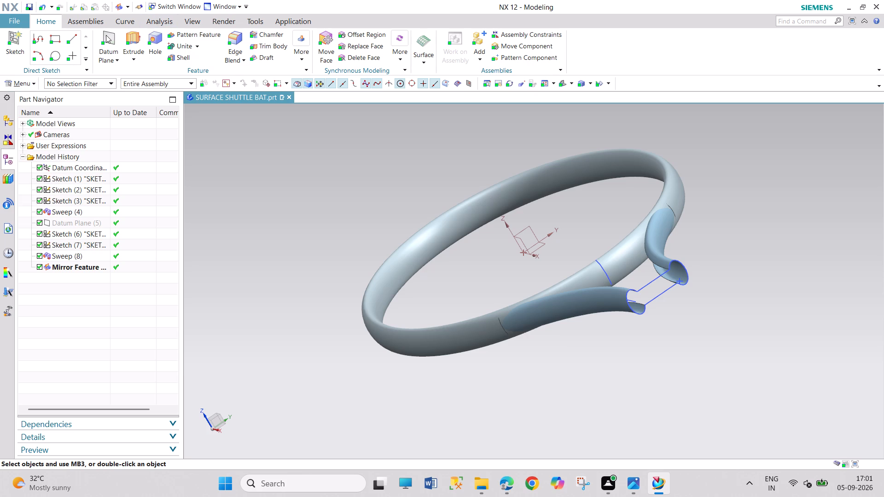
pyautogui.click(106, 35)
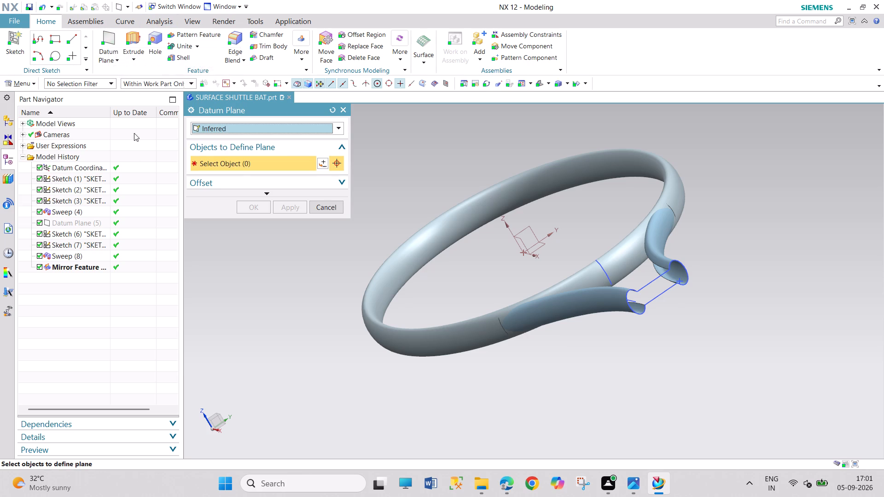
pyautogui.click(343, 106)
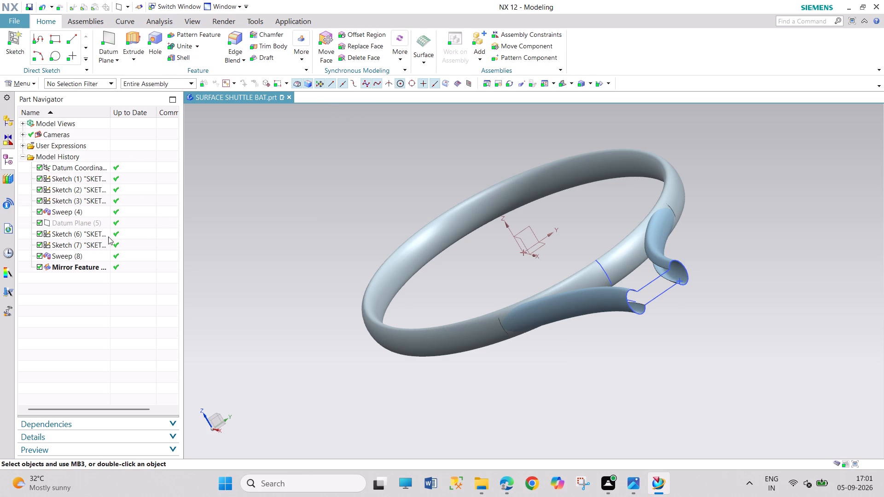
# Show the hidden datum plane that carries the dumbbell-shaped sketch.
pyautogui.rightClick(81, 220)
pyautogui.click(100, 178)
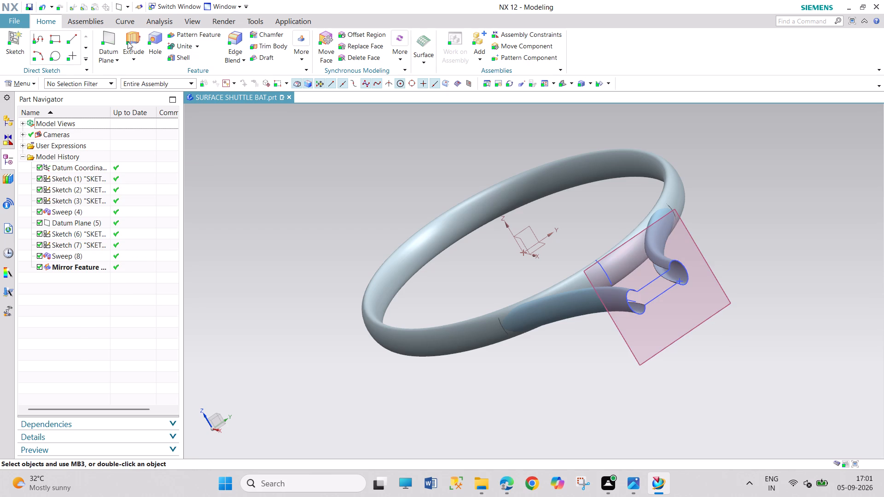
# Create a datum plane offset 175 mm outward from the dumbbell sketch's plane, away from the head frame.
pyautogui.click(105, 38)
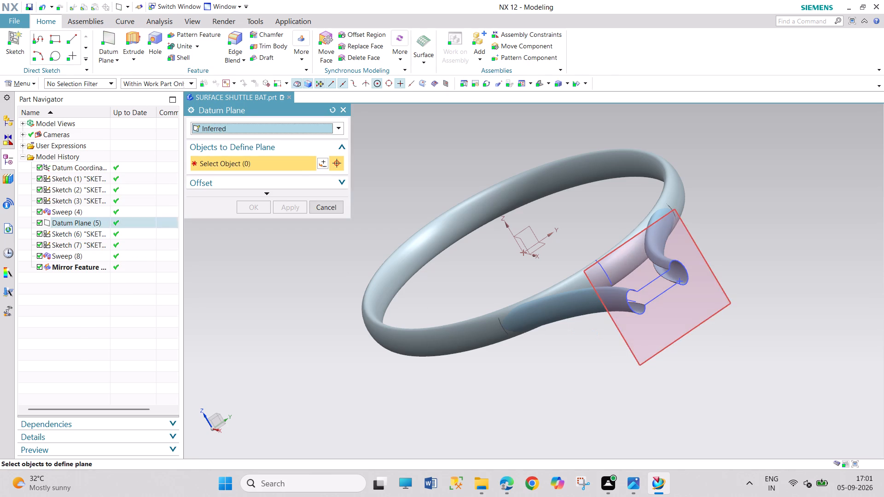
pyautogui.click(628, 345)
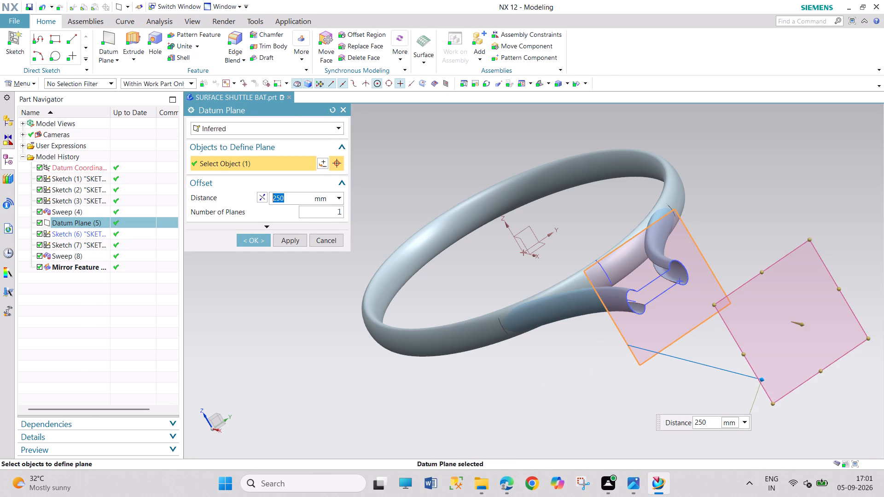
pyautogui.write('178')
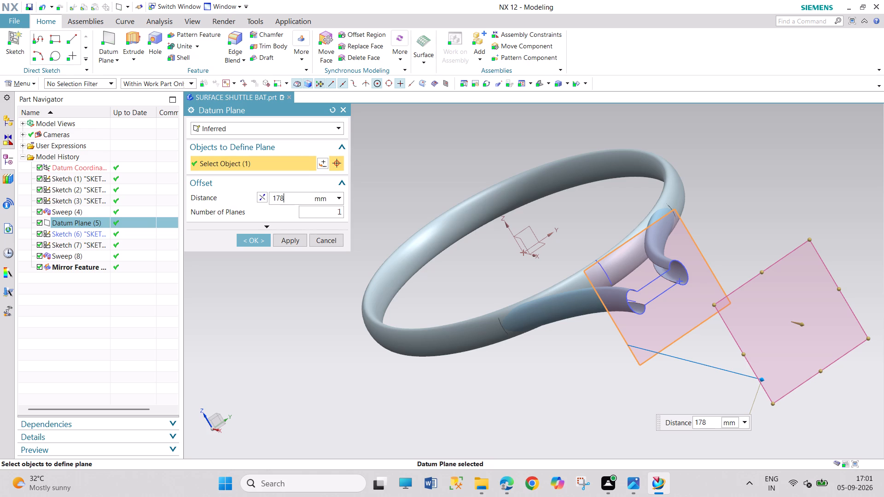
pyautogui.press('BackSpace')
pyautogui.press('5')
pyautogui.press('Return')
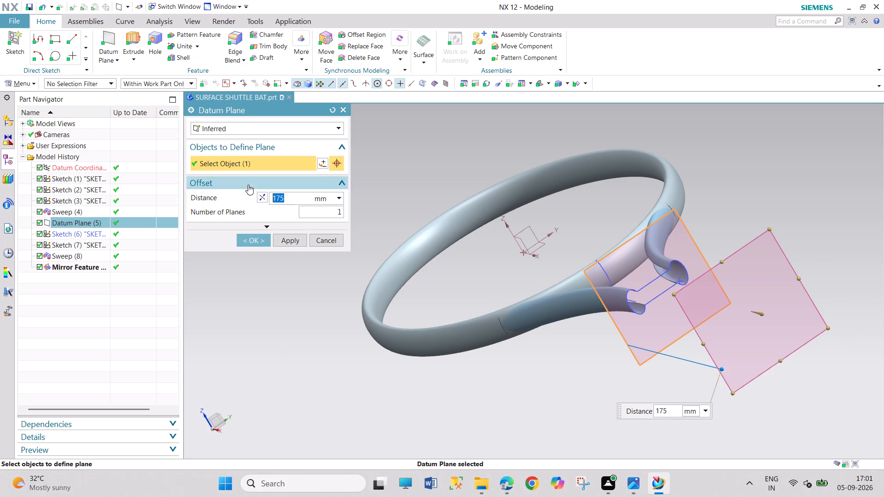
pyautogui.click(253, 237)
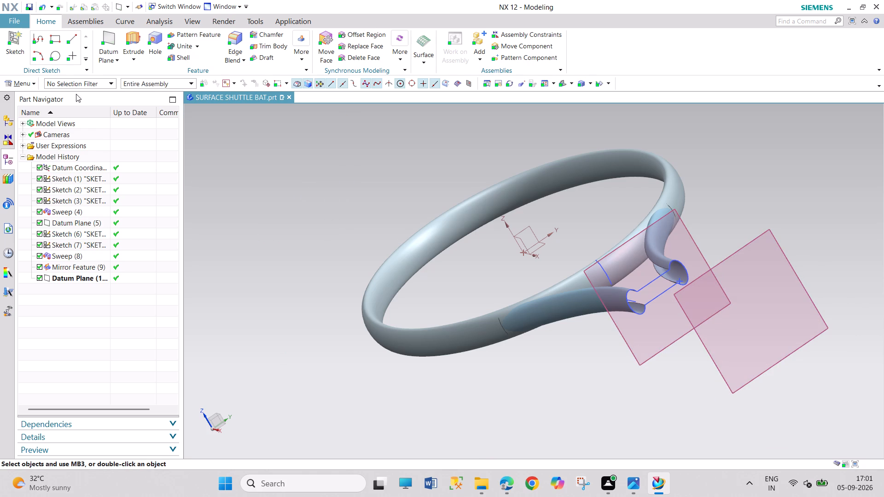
# Create a new sketch on the datum plane offset 175 mm from the dumbbell sketch's plane.
pyautogui.click(23, 87)
pyautogui.click(37, 128)
pyautogui.click(82, 145)
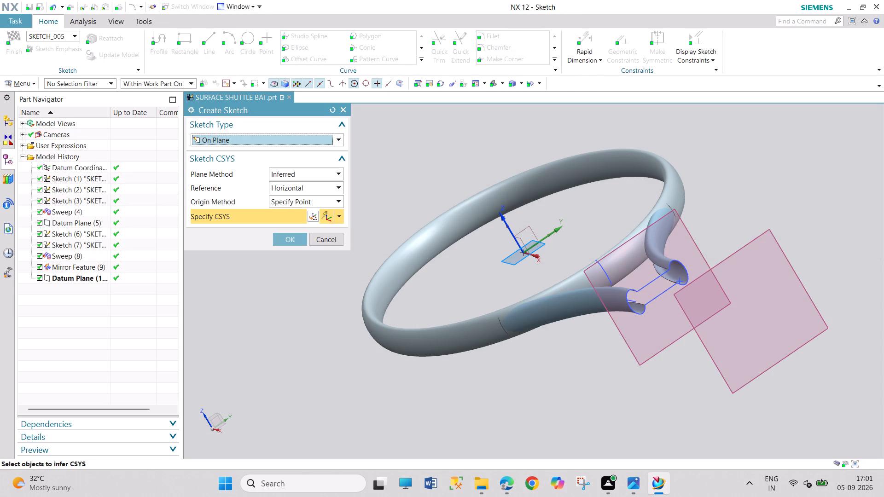
pyautogui.click(718, 365)
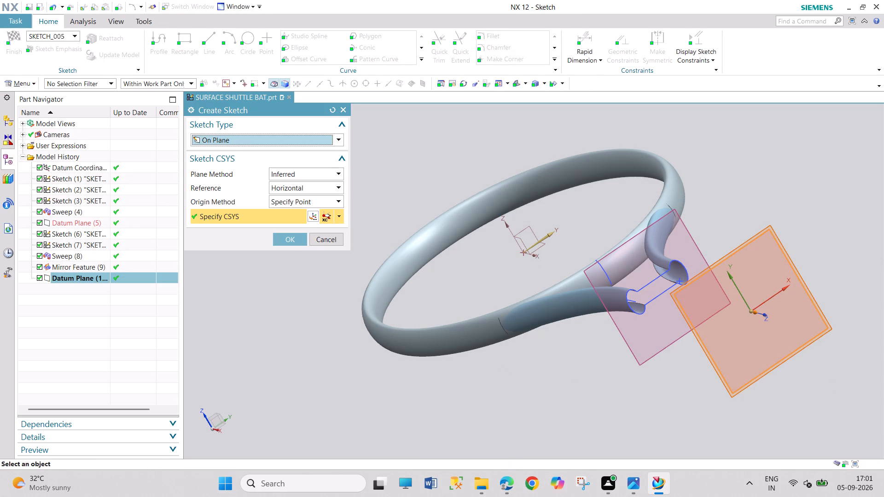
pyautogui.click(289, 245)
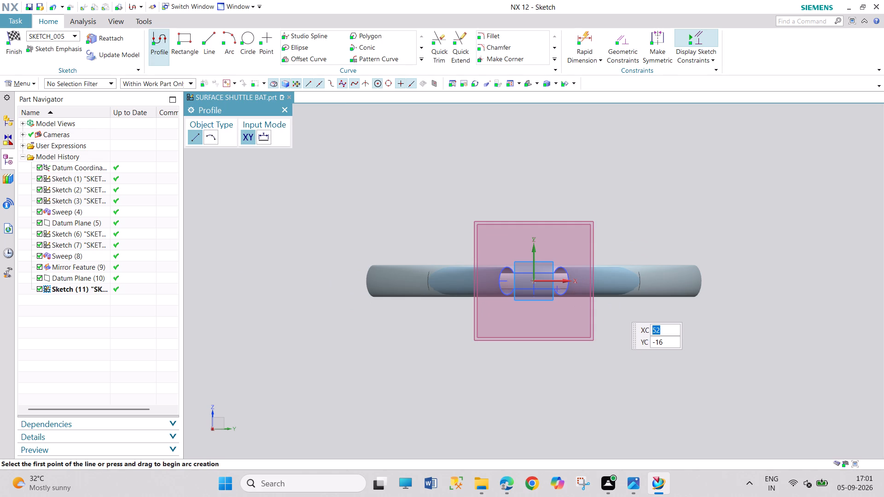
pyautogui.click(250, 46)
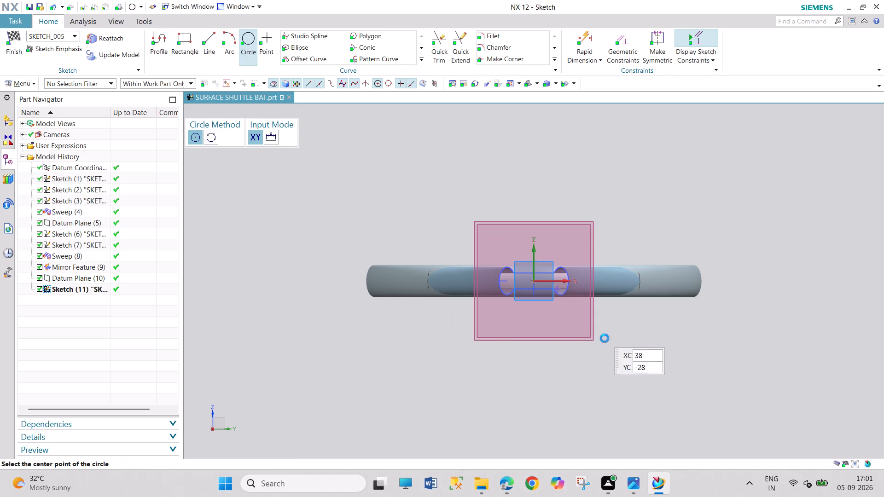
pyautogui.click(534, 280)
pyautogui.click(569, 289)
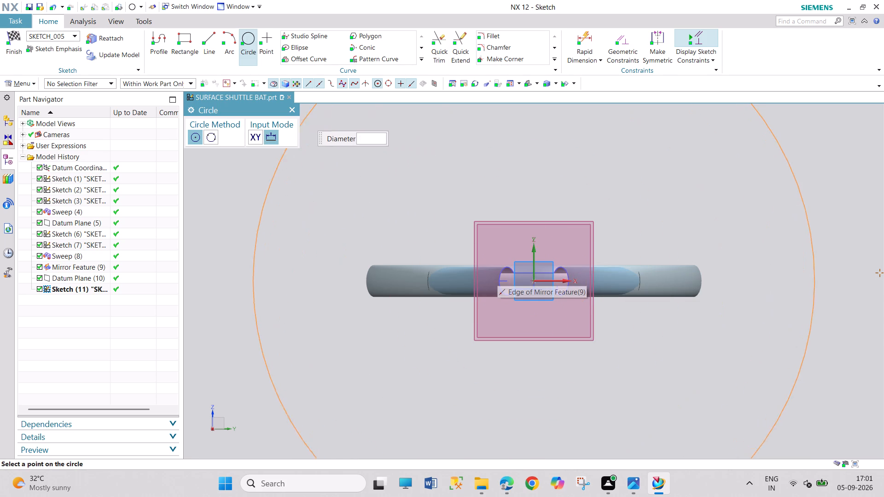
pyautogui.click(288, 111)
# Draw a closed ellipse centred on the sketch origin with major radius 45/2 mm and minor radius 20 mm, and finish the sketch.
pyautogui.click(287, 43)
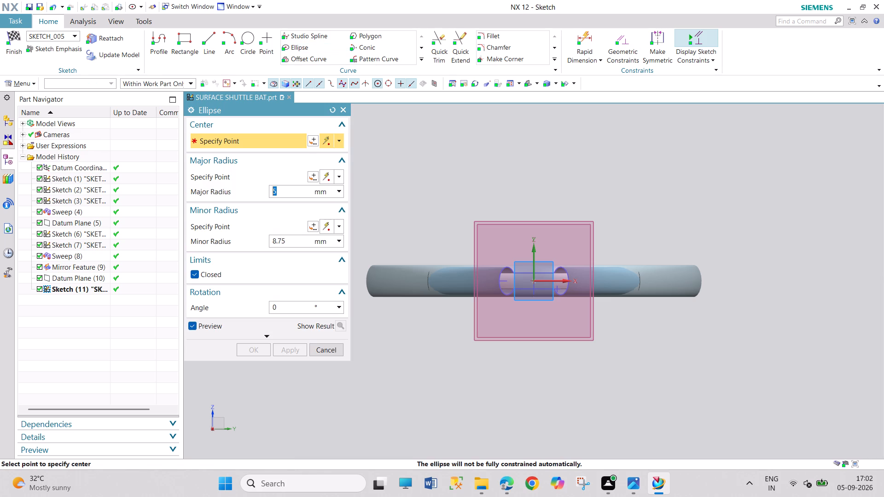
pyautogui.click(535, 281)
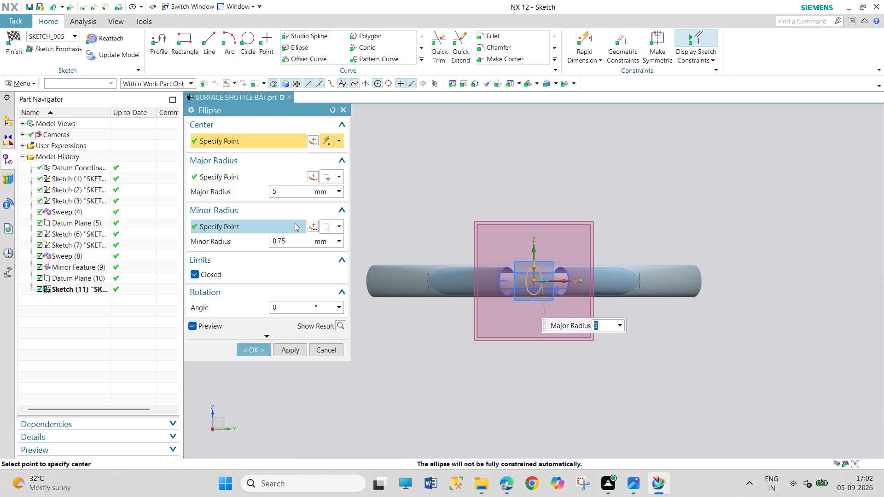
pyautogui.doubleClick(286, 192)
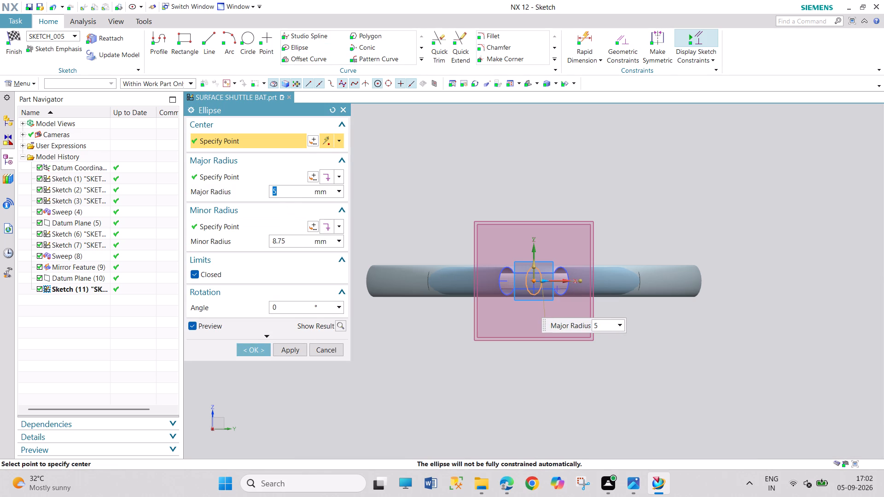
pyautogui.write('5/')
pyautogui.press('BackSpace')
pyautogui.press('BackSpace')
pyautogui.write('45/2')
pyautogui.press('Return')
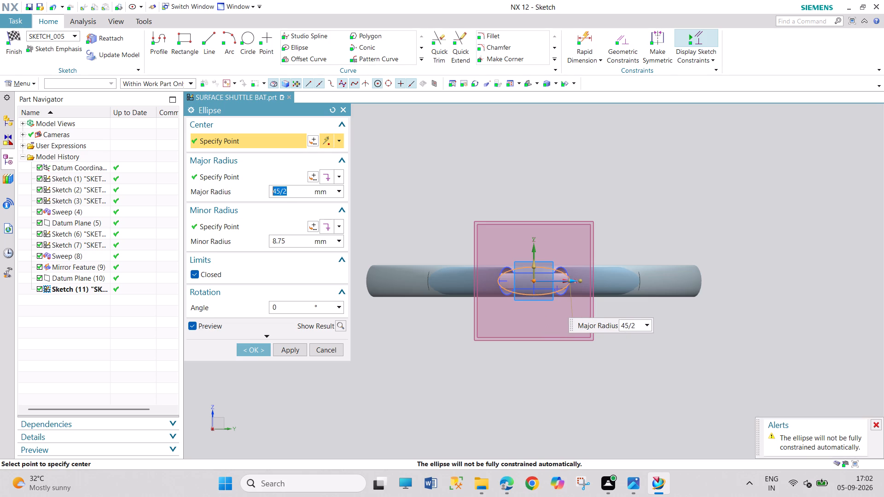
pyautogui.doubleClick(294, 242)
pyautogui.write('20')
pyautogui.press('Return')
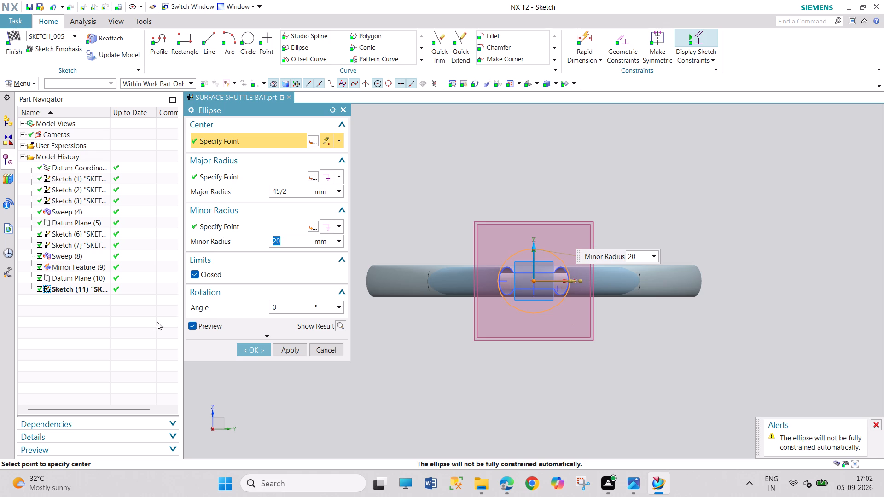
pyautogui.click(258, 351)
pyautogui.moveTo(430, 319); pyautogui.dragTo(431, 319, button='middle')
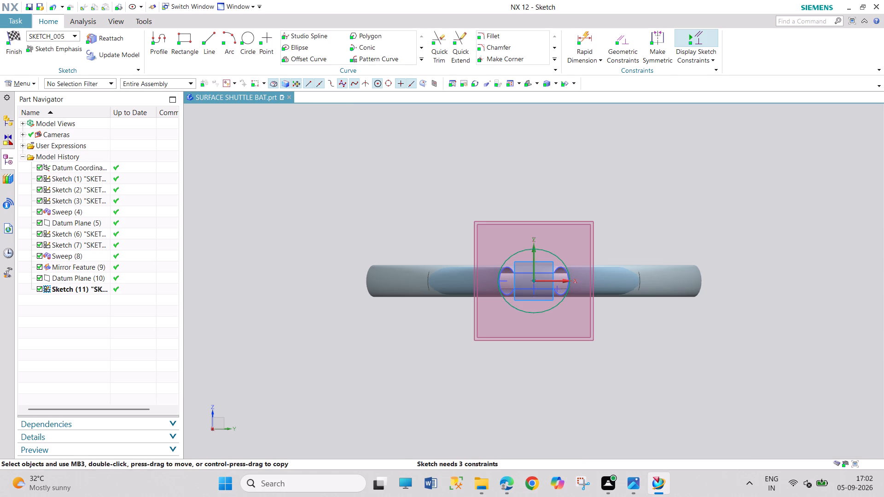
pyautogui.moveTo(431, 319); pyautogui.dragTo(461, 334, button='middle')
pyautogui.scroll(1, 829, 403)
pyautogui.scroll(-5, 829, 403)
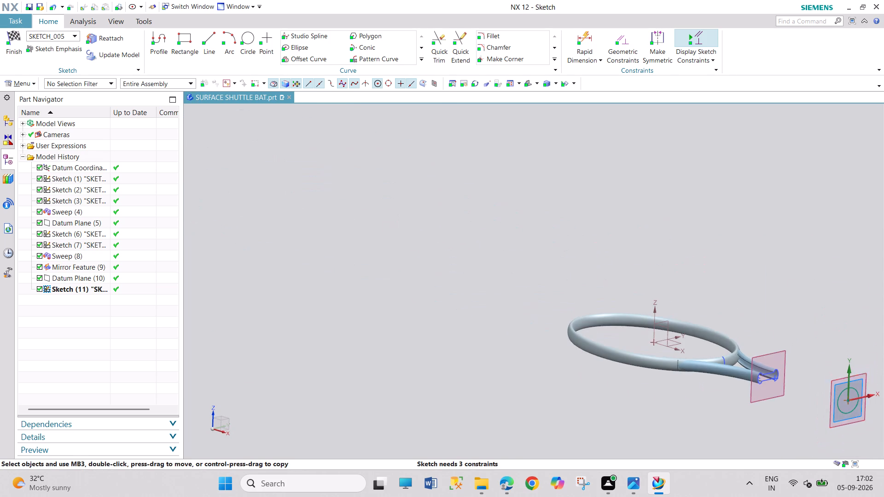
pyautogui.scroll(2, 883, 444)
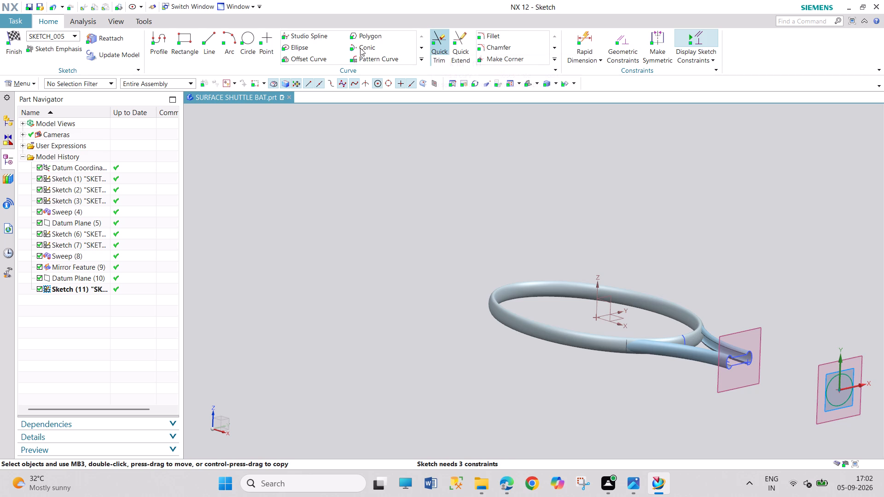
pyautogui.click(9, 57)
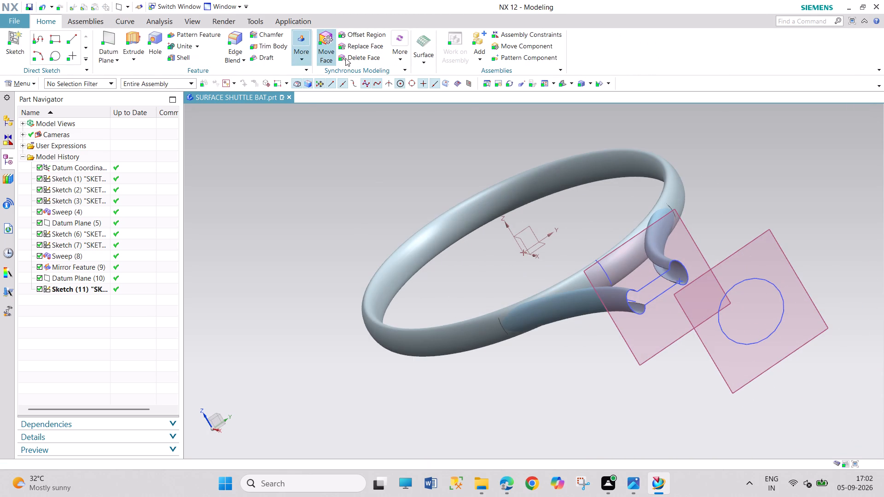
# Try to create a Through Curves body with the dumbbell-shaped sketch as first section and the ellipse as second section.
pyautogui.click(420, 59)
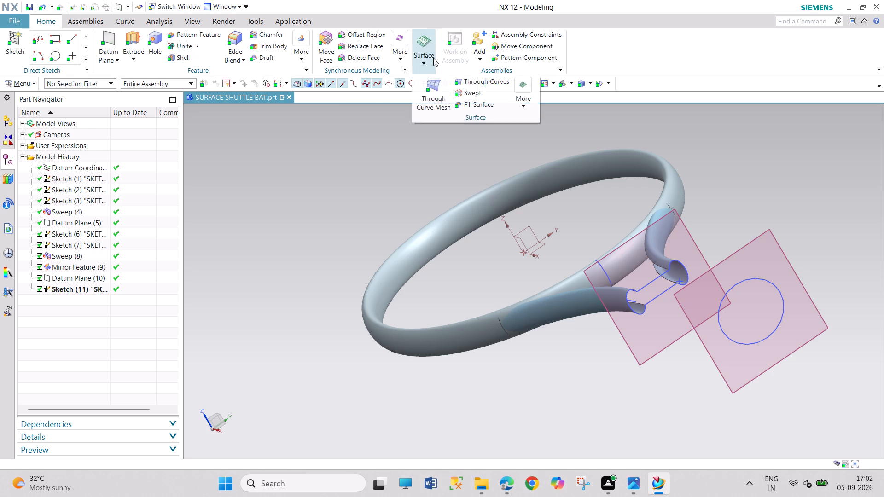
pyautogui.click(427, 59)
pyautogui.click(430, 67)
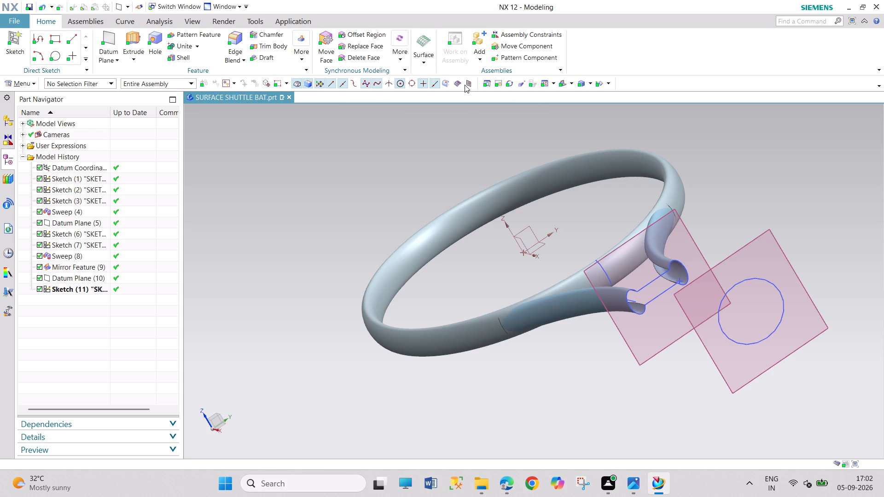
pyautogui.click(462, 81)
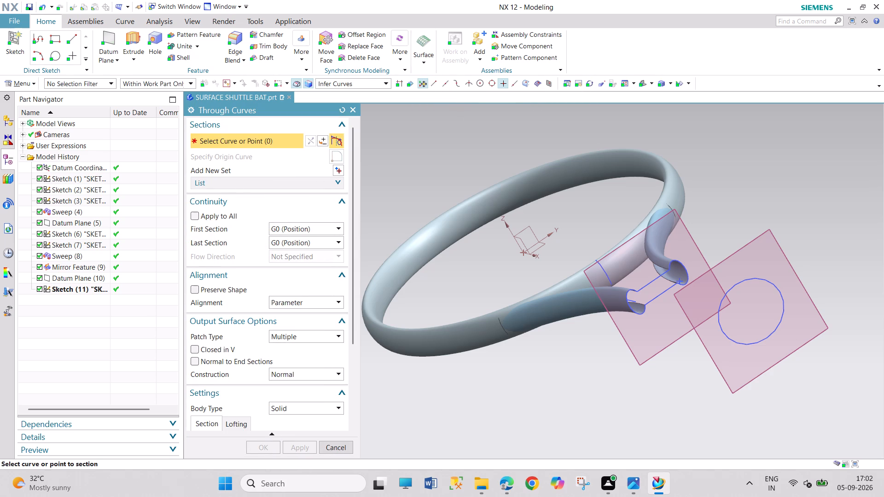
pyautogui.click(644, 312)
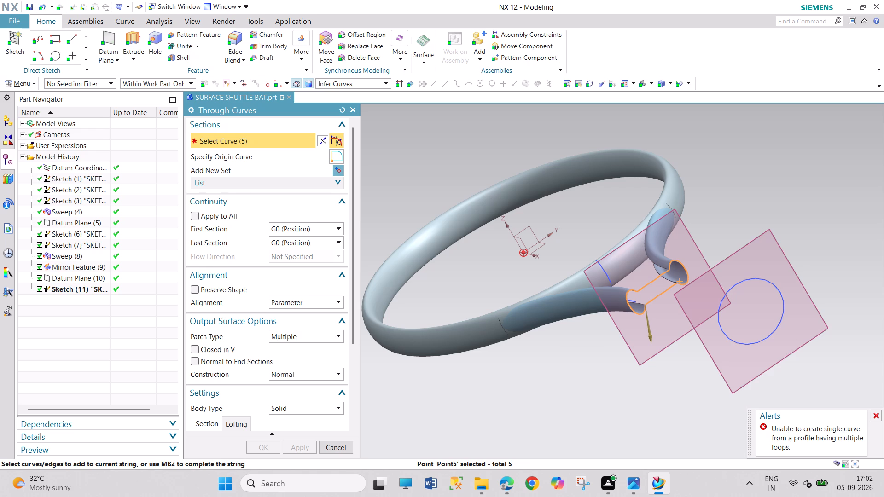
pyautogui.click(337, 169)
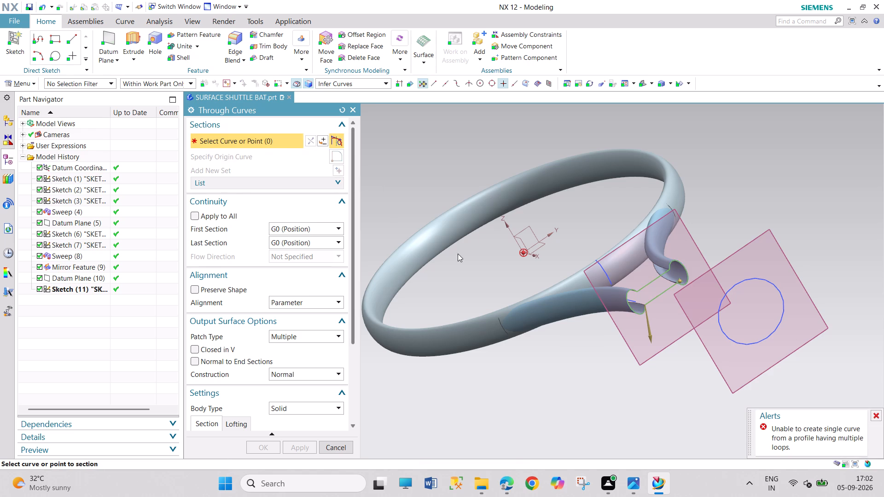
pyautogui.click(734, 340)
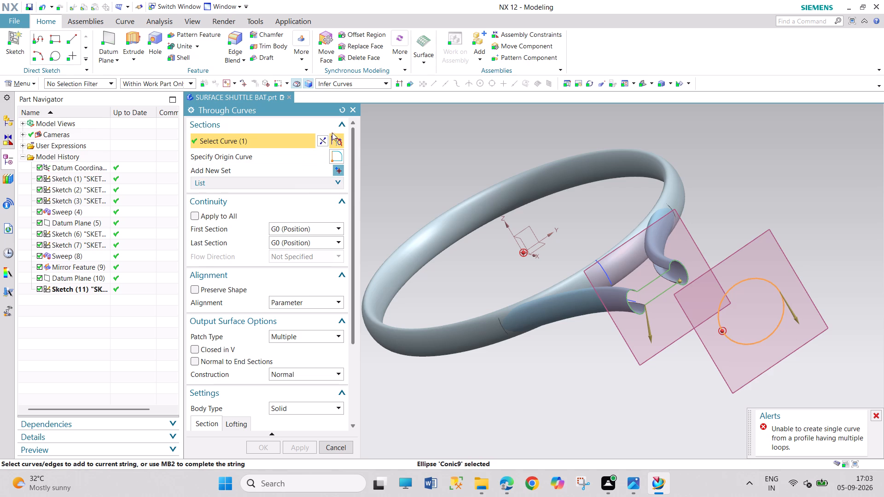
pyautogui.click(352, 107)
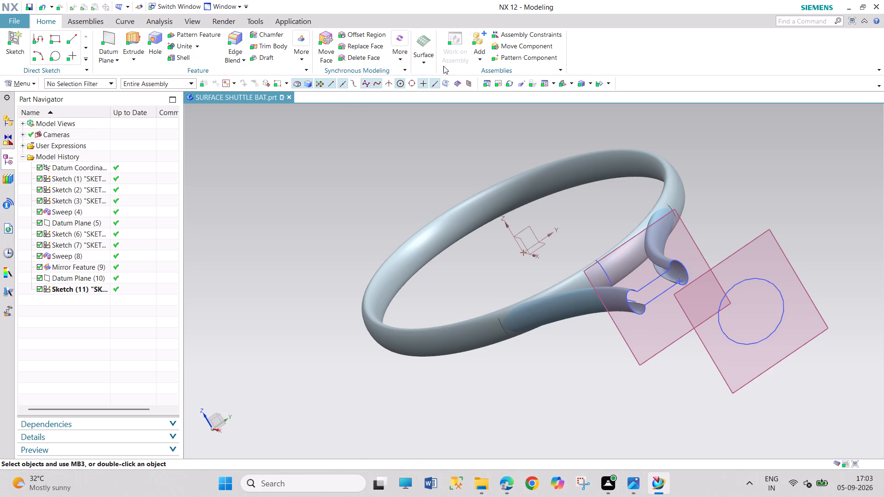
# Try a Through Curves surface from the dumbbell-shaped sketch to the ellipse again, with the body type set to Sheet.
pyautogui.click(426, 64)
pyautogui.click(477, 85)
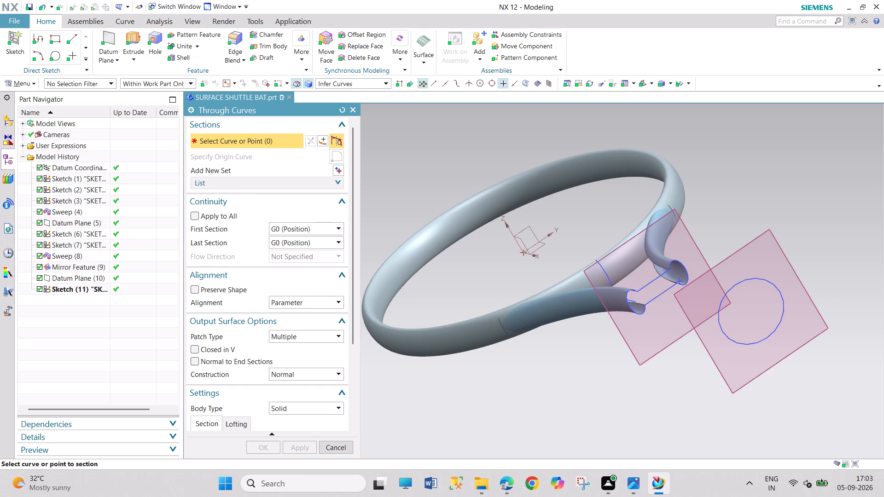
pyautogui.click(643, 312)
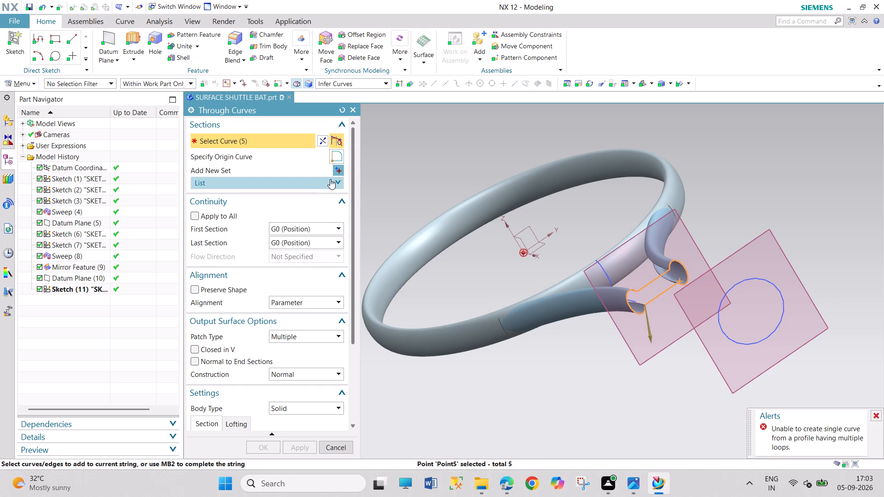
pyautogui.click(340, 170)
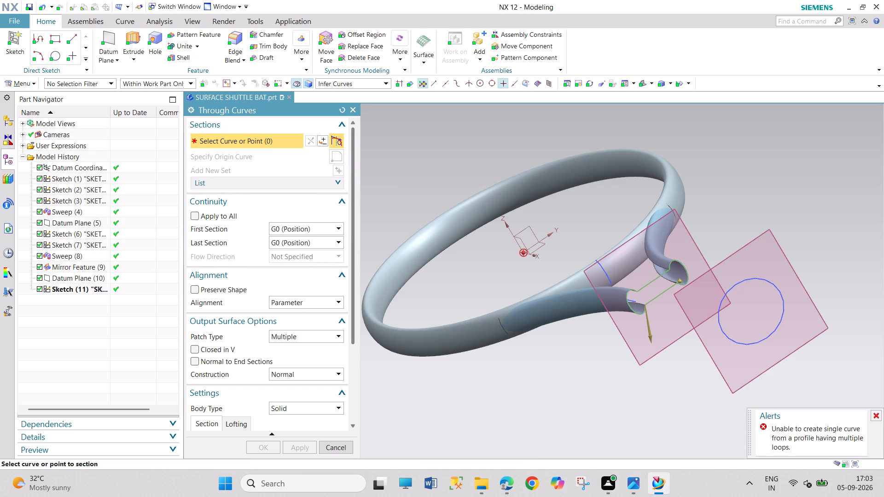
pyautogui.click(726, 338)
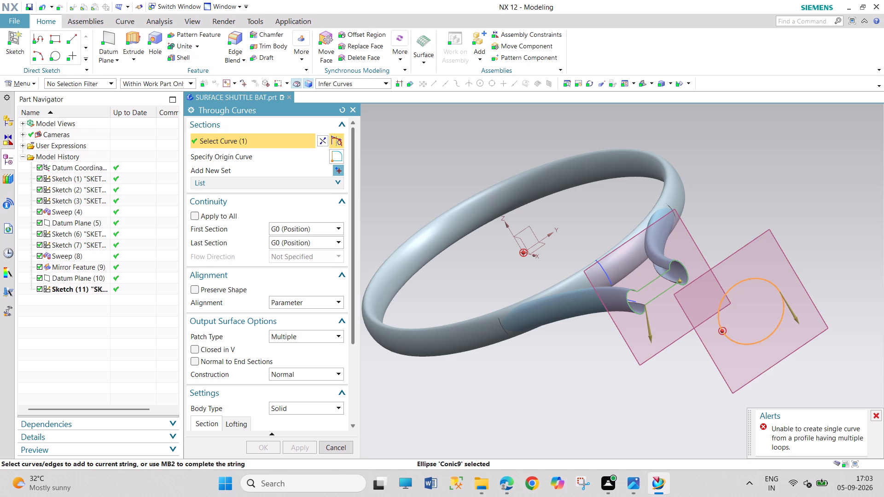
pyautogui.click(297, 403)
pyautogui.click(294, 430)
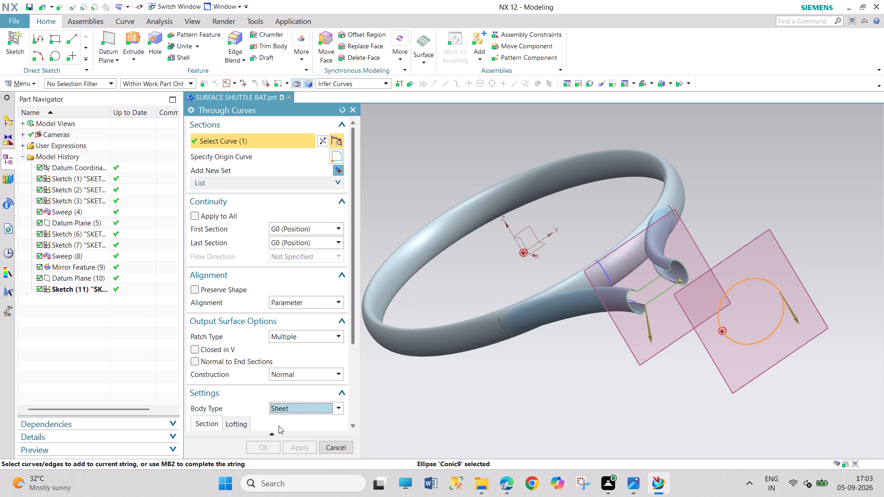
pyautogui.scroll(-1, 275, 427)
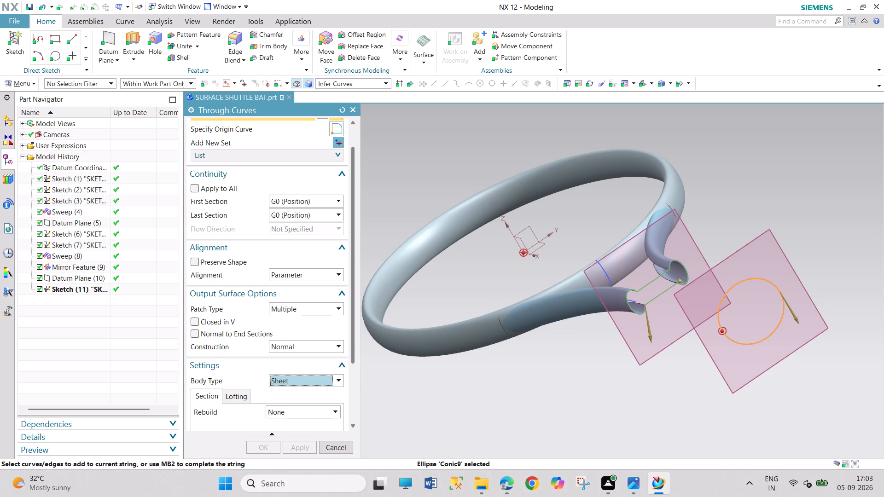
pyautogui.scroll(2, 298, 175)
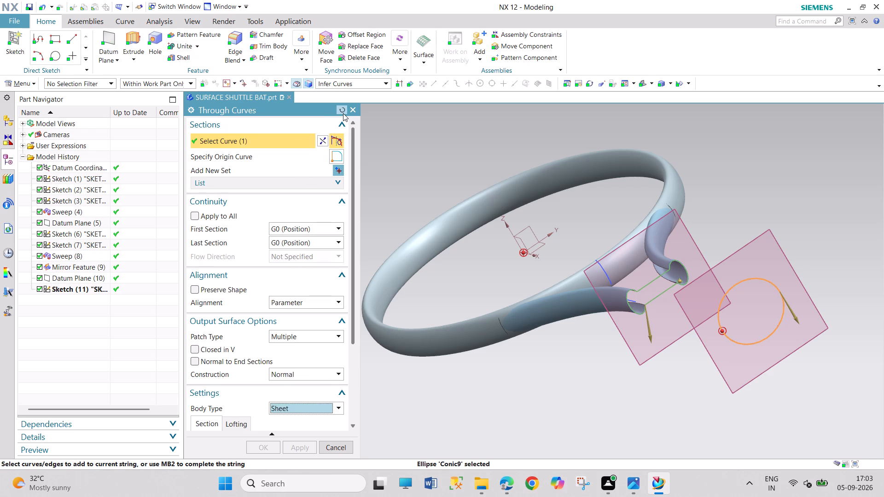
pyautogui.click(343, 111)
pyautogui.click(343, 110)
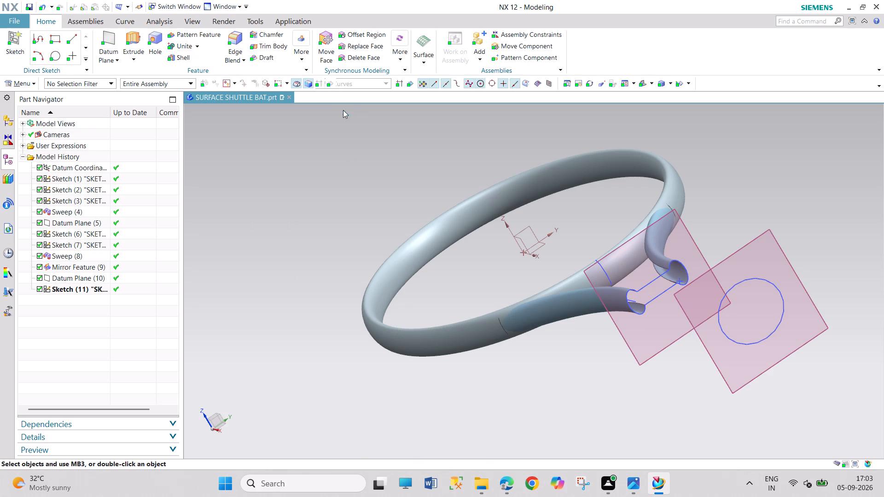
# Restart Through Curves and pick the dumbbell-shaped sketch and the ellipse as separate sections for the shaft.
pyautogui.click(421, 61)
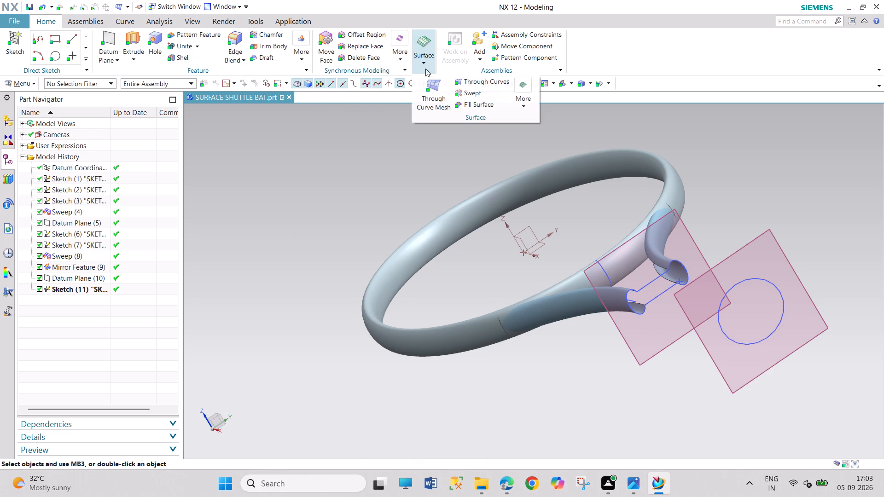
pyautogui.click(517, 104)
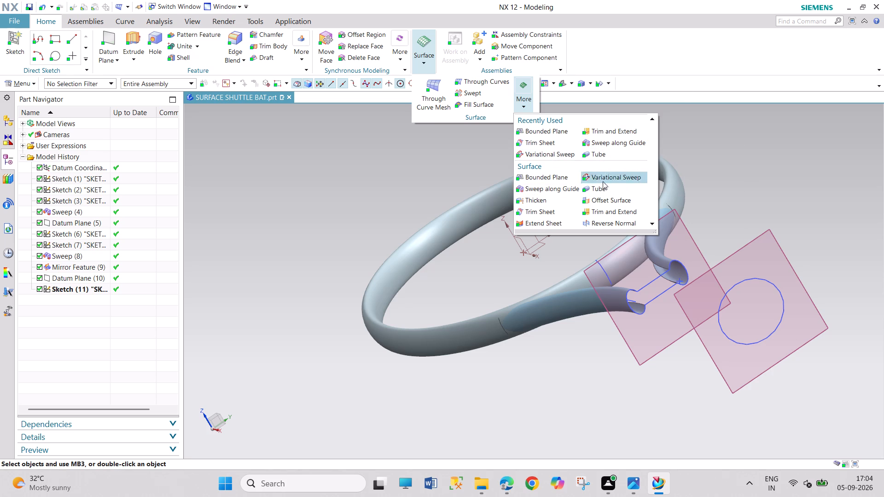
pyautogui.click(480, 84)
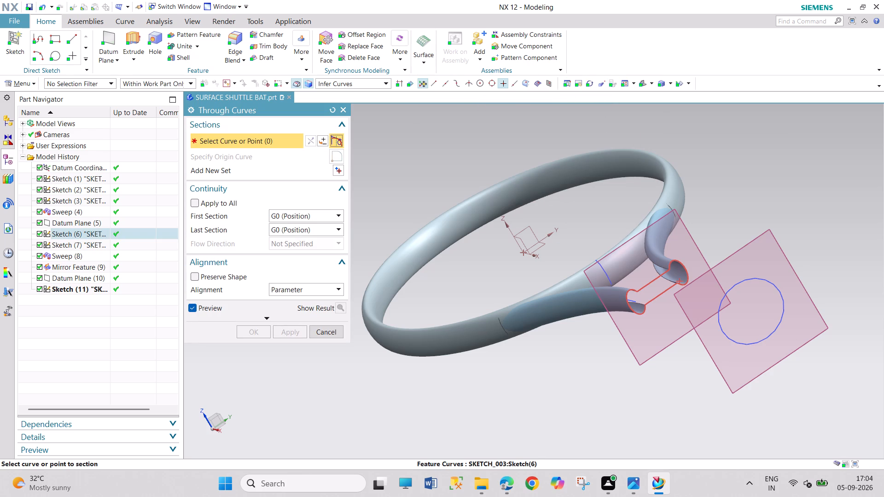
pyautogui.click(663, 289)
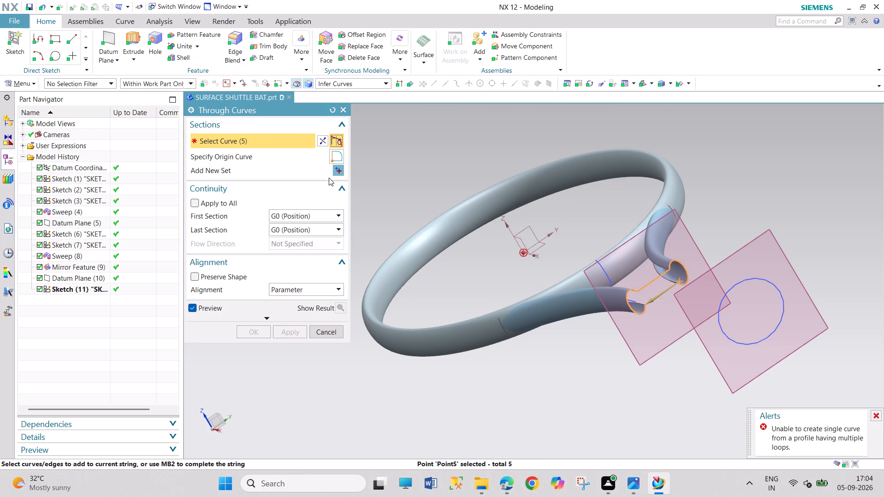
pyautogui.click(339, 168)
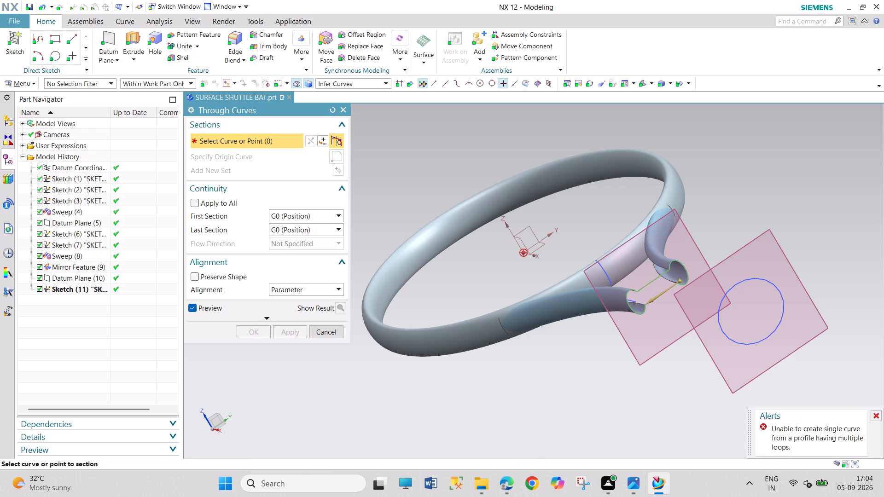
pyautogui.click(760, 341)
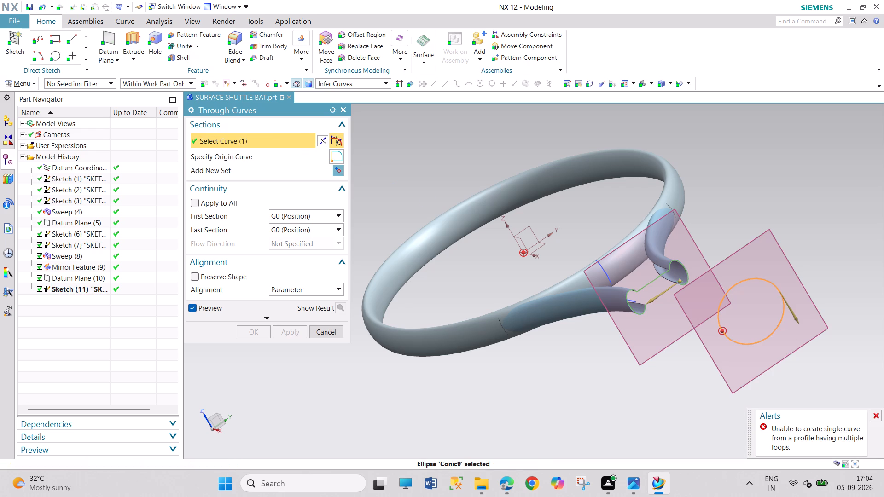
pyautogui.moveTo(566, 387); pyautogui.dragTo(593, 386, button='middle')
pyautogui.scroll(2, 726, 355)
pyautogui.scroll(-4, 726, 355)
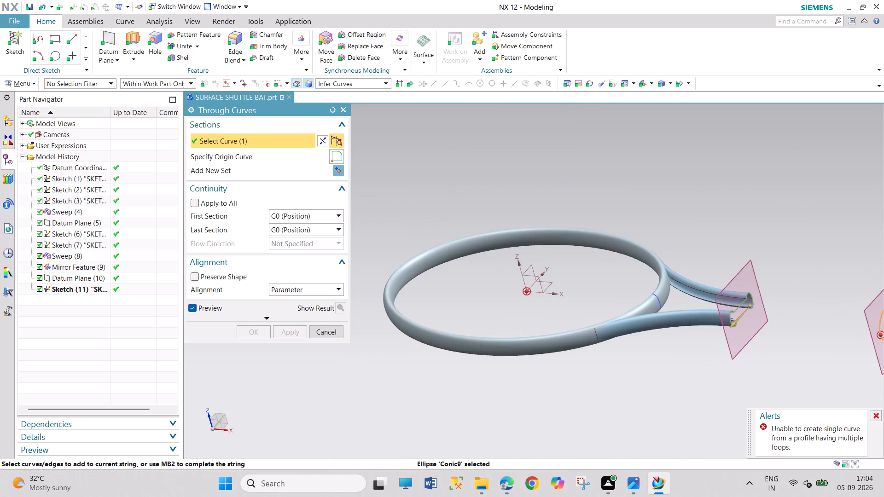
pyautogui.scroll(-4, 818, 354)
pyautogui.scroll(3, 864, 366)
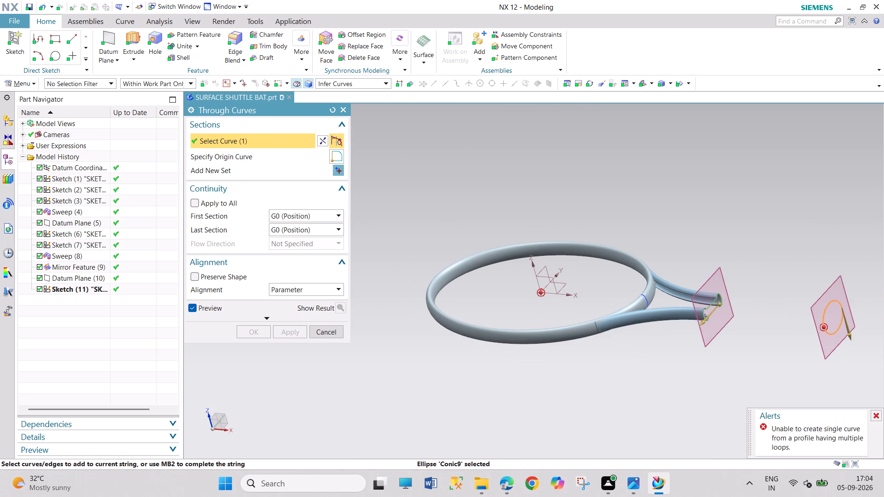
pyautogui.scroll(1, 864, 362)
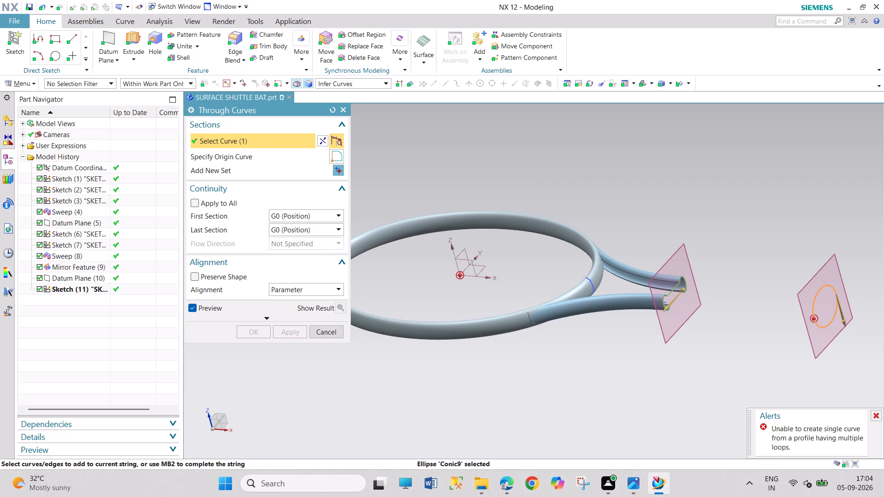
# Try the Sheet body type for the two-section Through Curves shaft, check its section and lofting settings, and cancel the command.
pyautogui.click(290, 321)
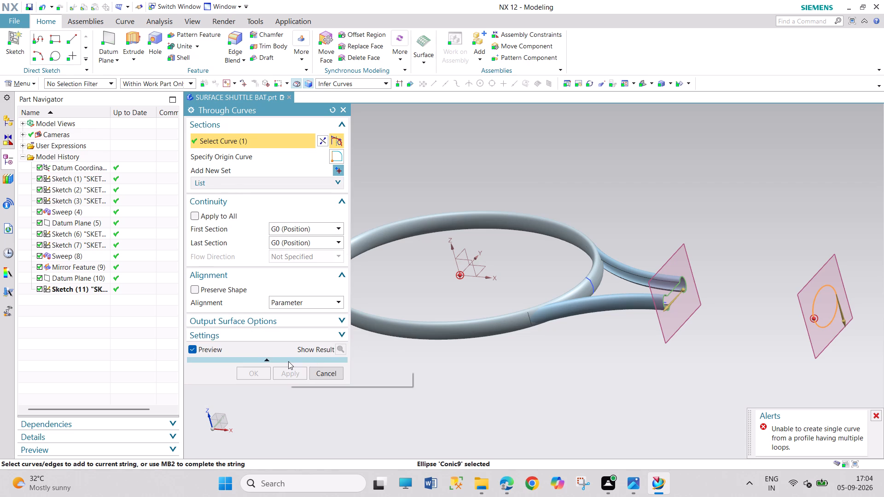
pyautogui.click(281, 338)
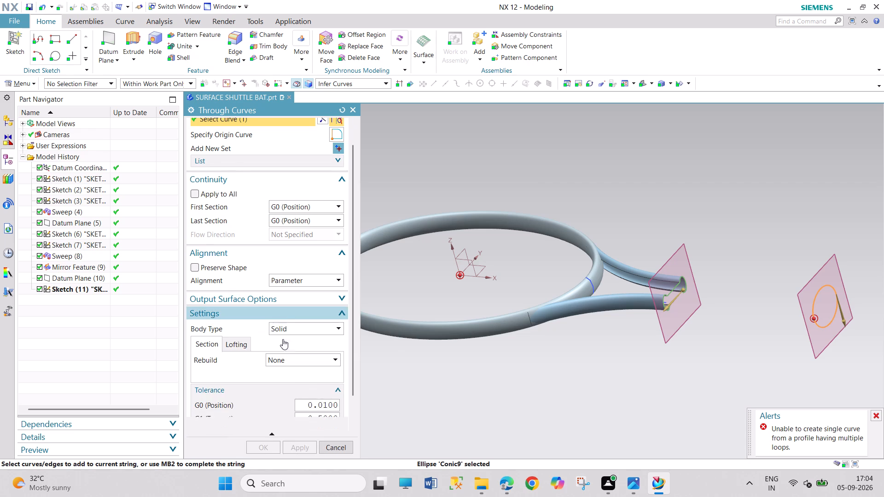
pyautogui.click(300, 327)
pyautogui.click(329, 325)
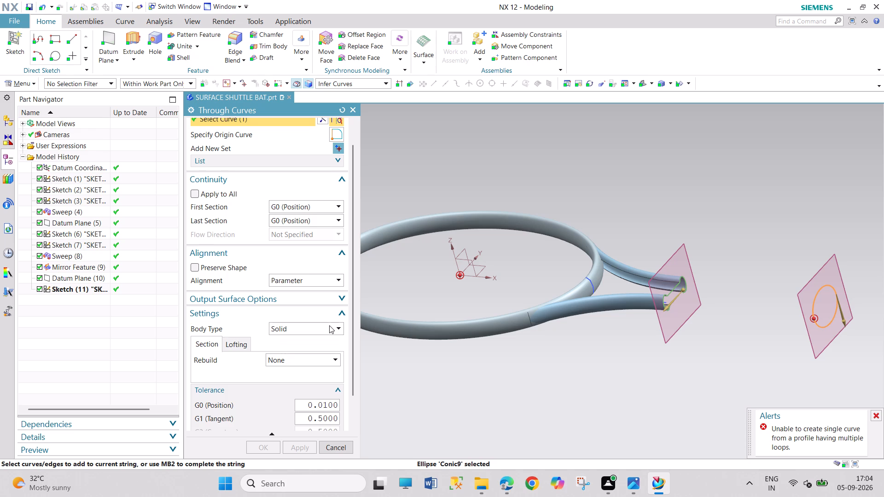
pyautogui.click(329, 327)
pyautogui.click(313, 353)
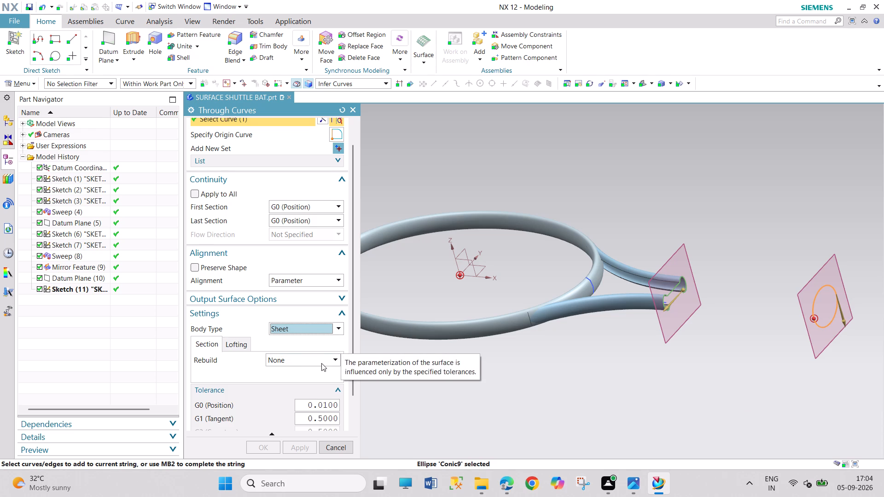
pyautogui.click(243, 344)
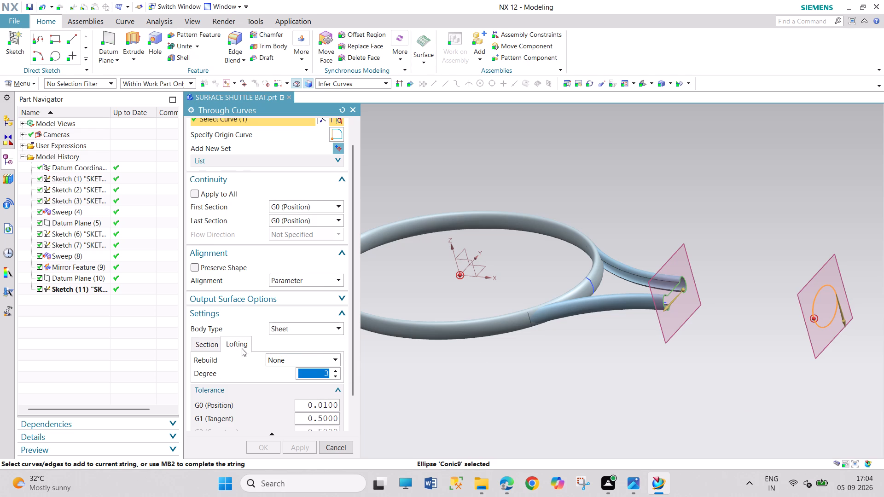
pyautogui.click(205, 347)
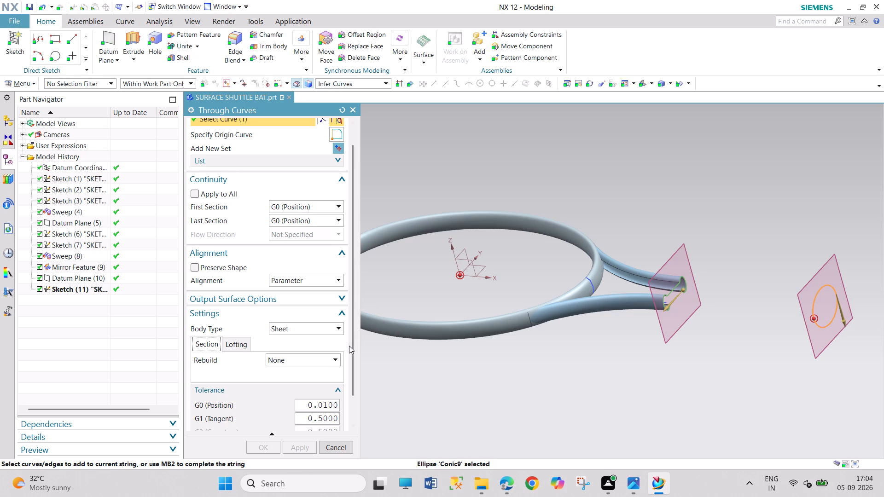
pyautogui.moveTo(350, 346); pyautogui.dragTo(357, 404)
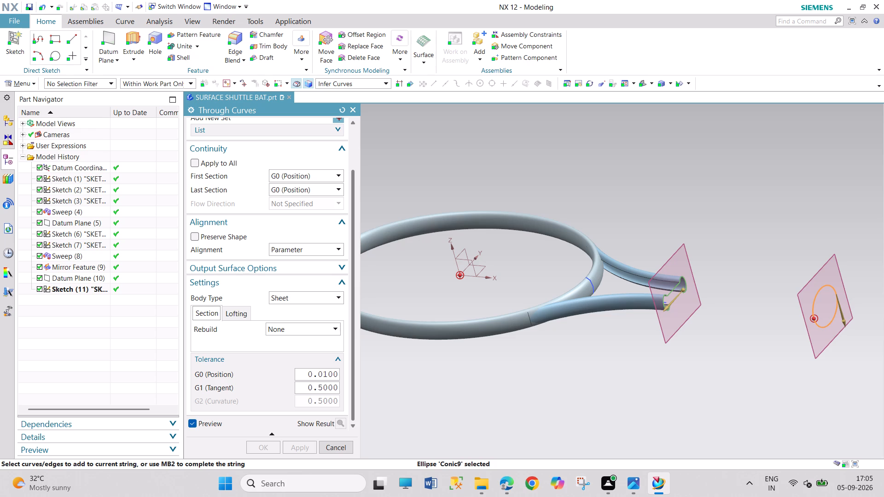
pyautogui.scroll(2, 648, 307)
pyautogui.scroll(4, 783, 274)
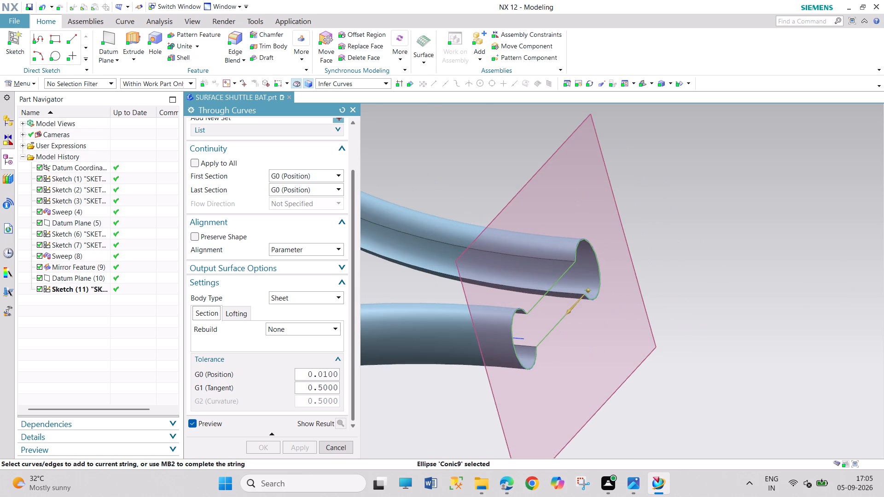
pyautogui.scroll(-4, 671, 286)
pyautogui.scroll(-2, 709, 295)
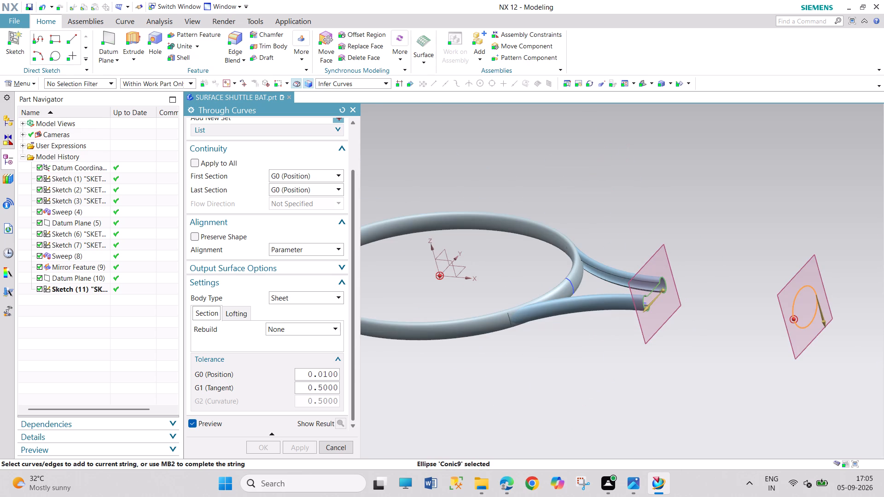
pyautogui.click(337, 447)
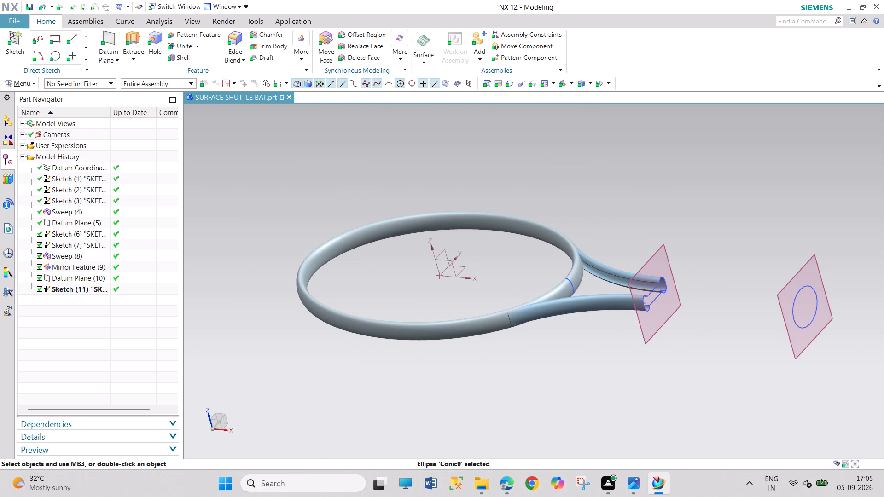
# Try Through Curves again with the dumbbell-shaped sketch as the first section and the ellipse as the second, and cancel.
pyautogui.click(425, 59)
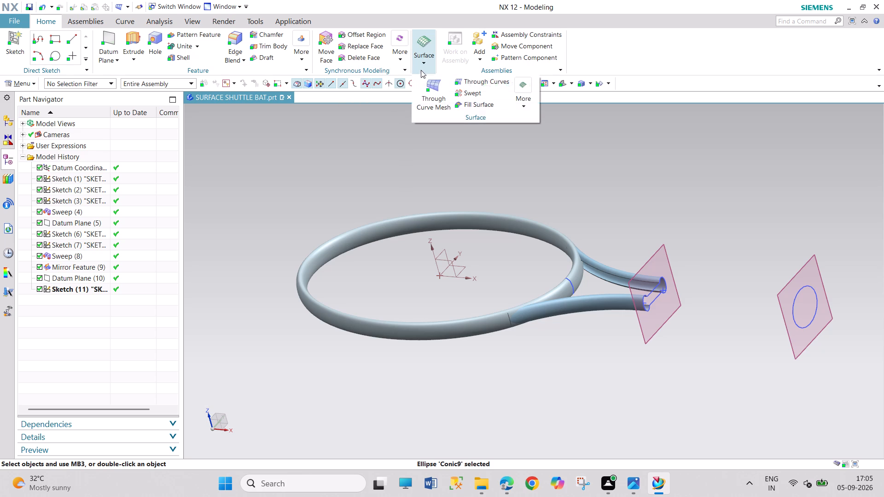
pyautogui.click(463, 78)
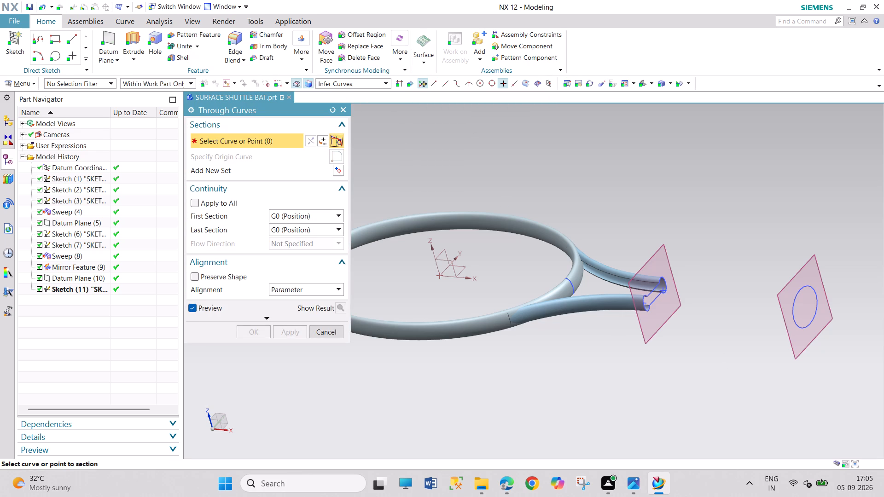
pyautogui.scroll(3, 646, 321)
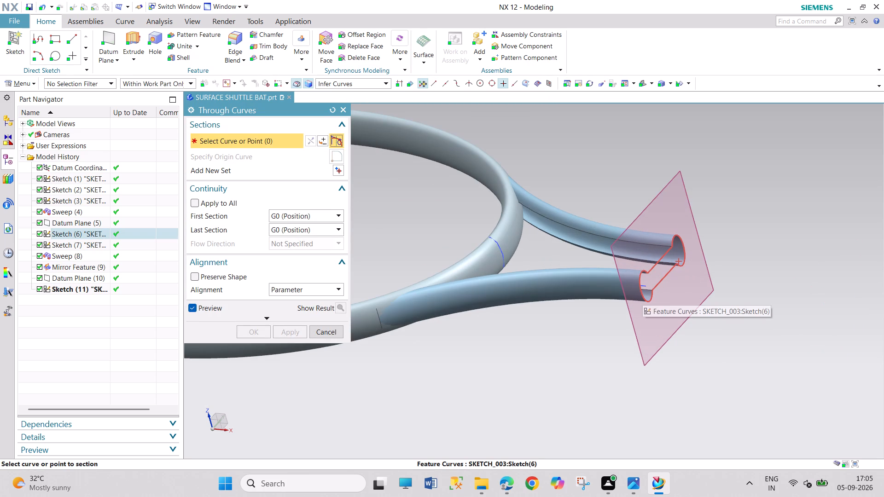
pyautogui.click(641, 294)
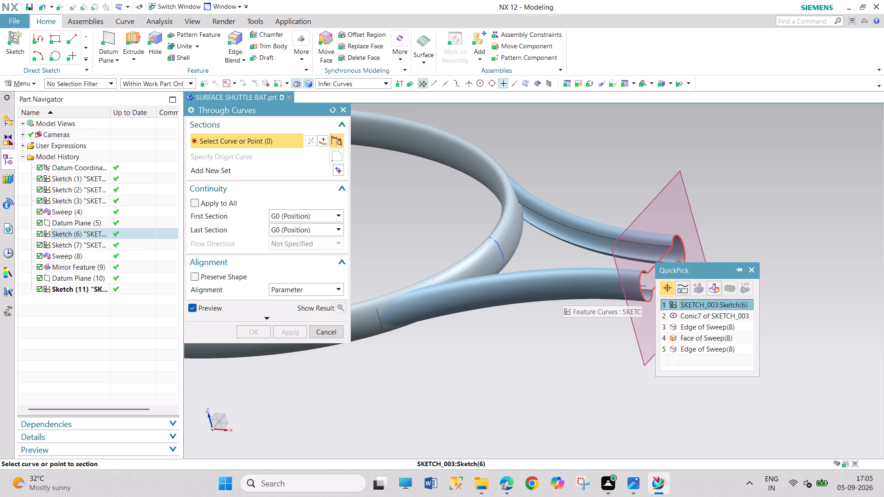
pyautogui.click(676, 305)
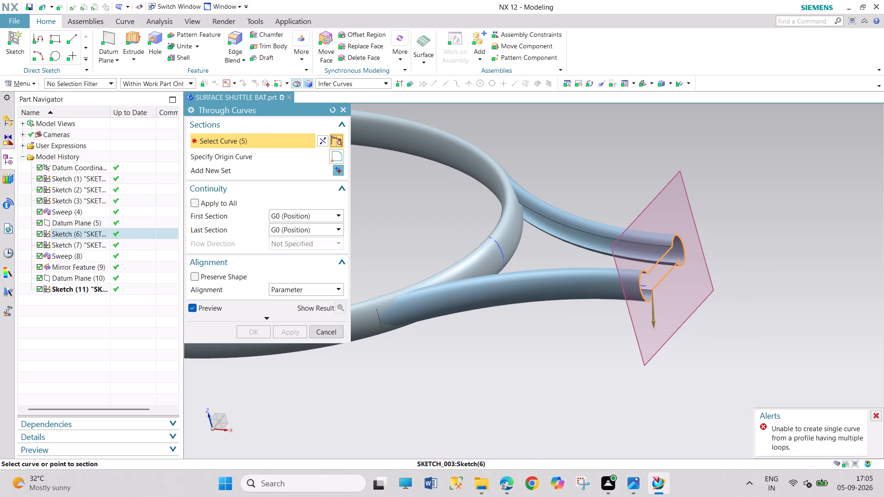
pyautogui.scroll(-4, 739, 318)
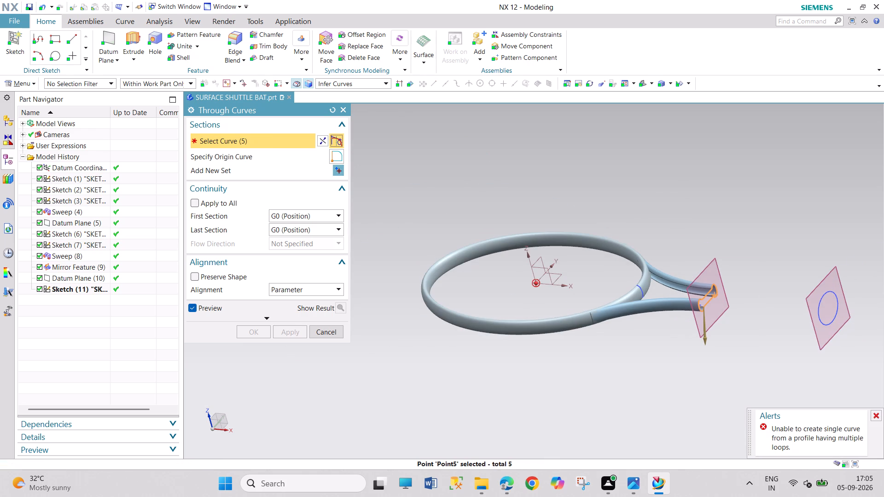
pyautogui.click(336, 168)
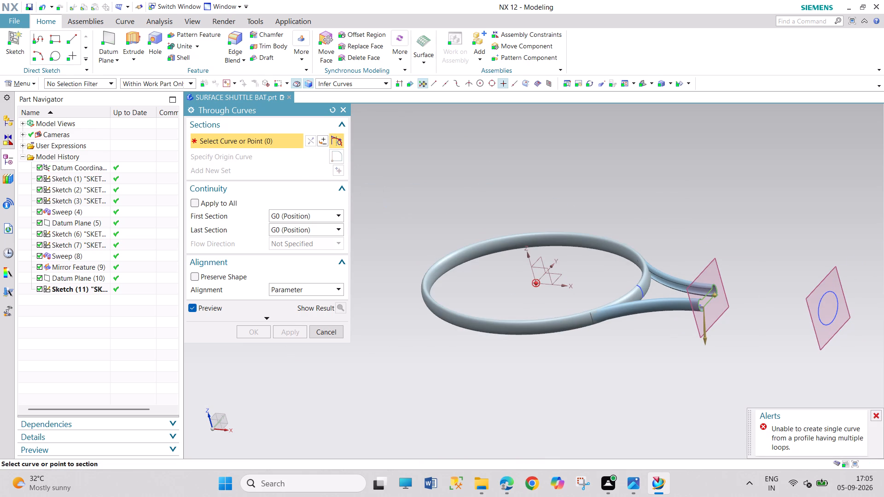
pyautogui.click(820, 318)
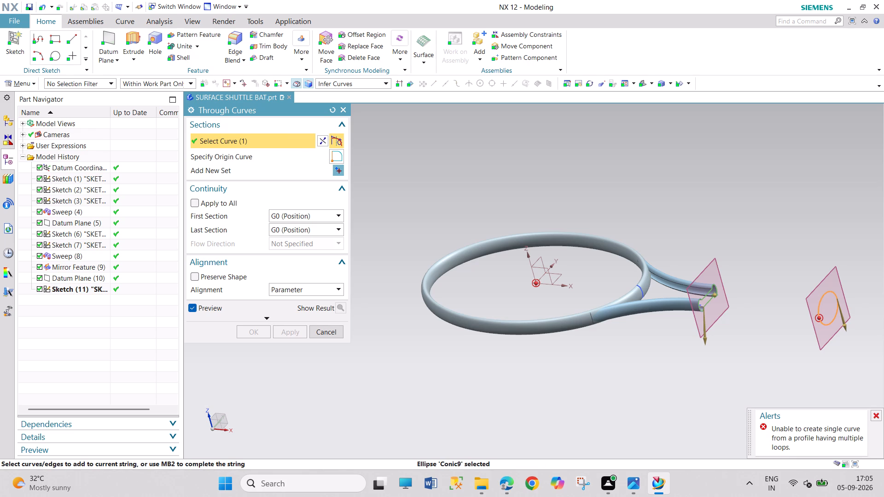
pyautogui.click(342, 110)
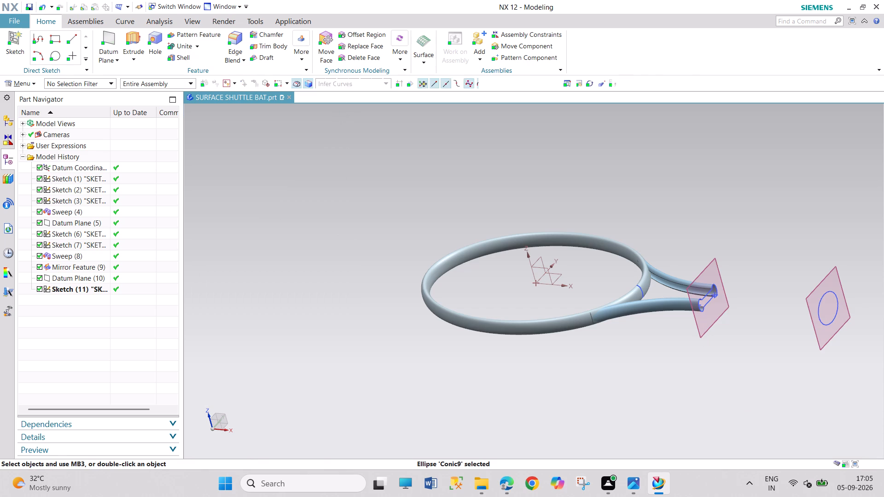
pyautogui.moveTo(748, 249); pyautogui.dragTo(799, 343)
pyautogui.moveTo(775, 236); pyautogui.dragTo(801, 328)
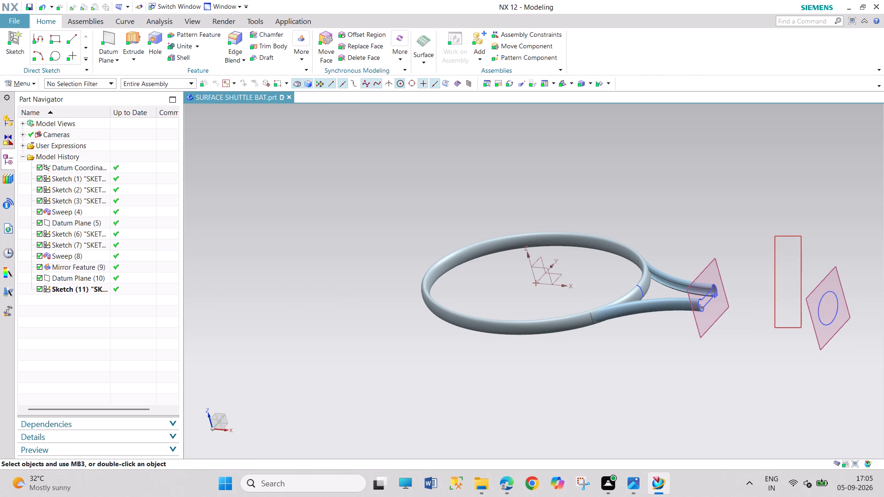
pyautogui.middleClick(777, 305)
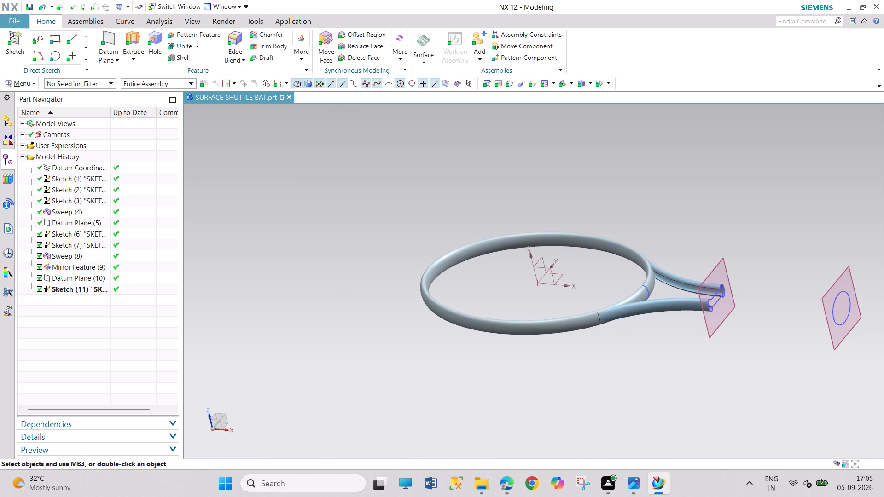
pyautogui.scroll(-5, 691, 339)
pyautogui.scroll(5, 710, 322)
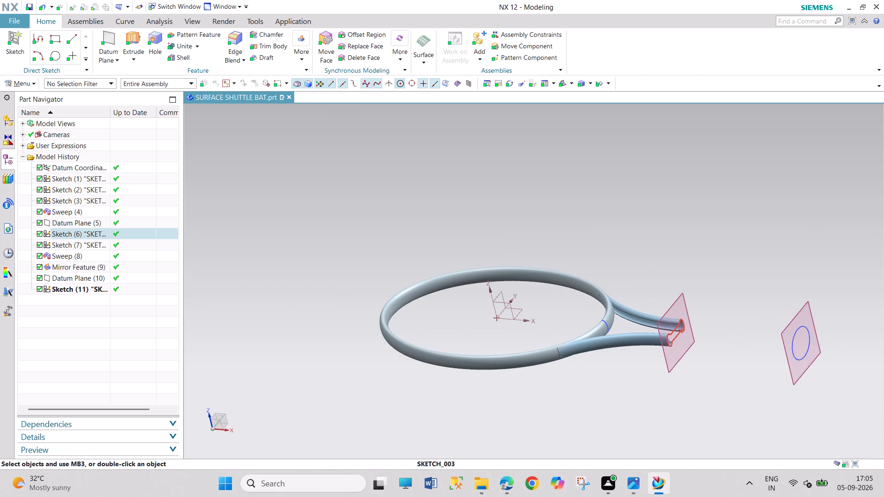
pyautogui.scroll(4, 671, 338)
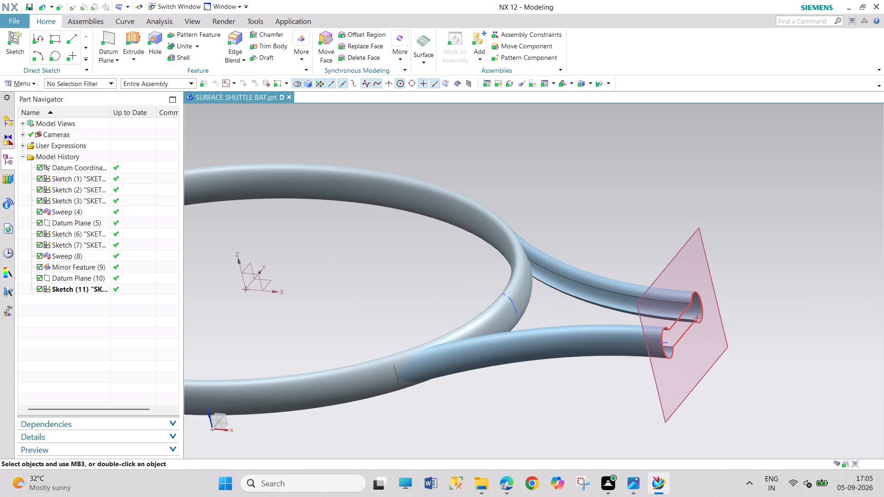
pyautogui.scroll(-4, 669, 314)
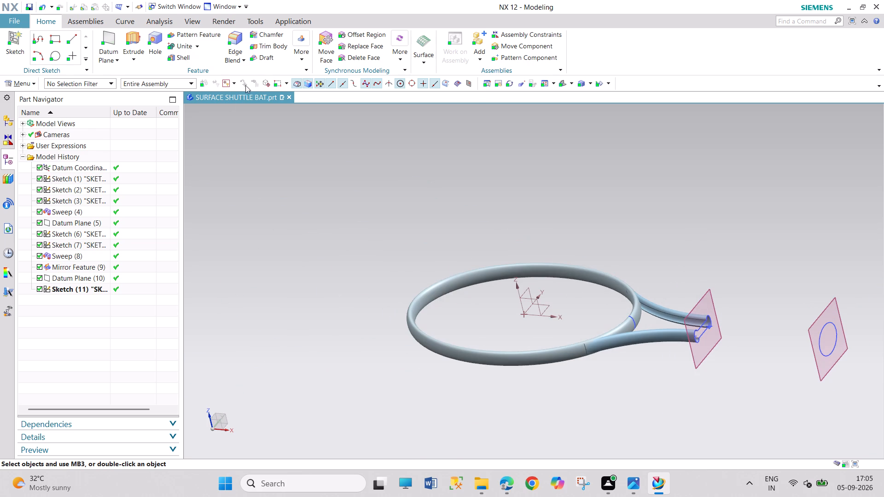
# Create a Through Curves body, using Single Curve selection, from the elliptical arc at the dumbbell sketch's negative-Y end to the shaft ellipse.
pyautogui.click(428, 50)
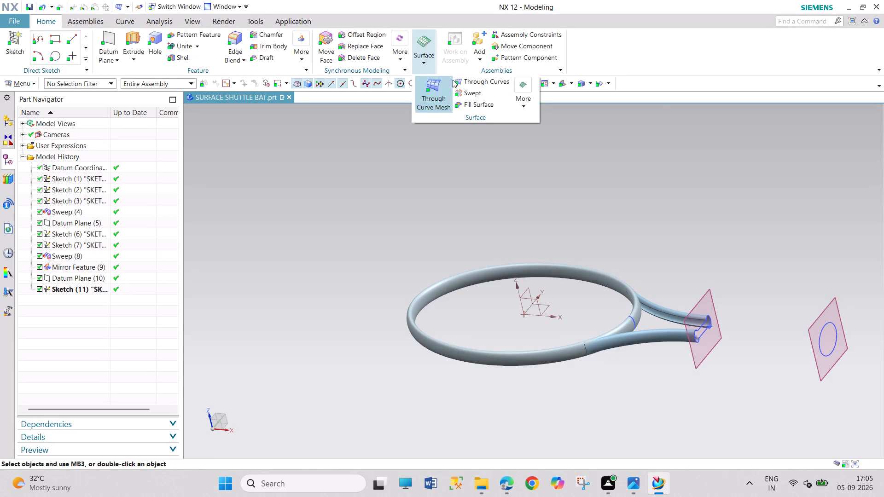
pyautogui.click(521, 100)
pyautogui.click(486, 78)
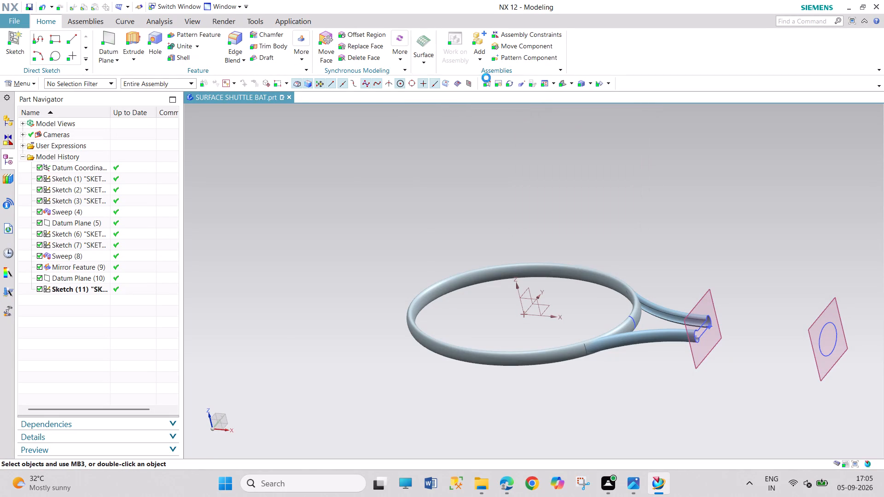
pyautogui.click(336, 83)
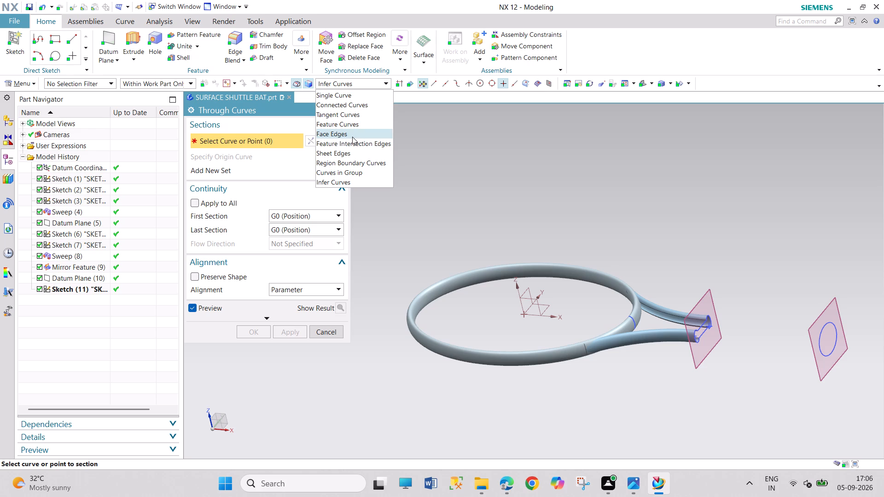
pyautogui.click(346, 93)
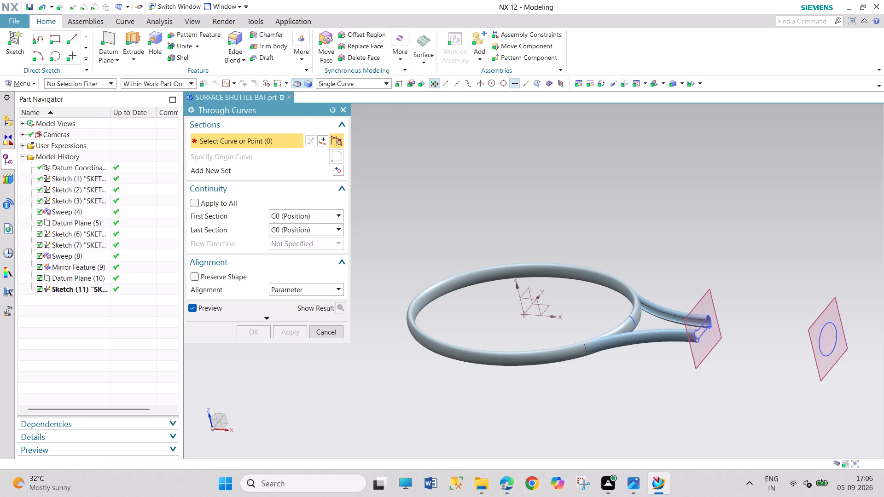
pyautogui.click(698, 345)
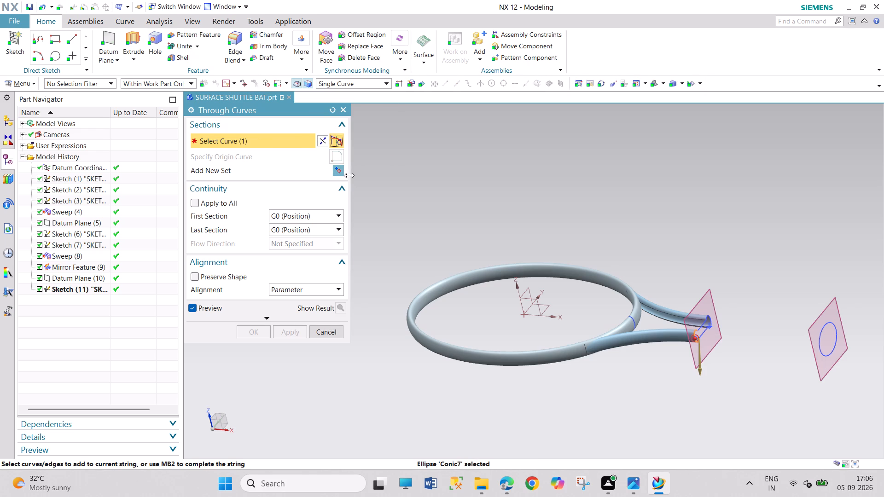
pyautogui.click(335, 168)
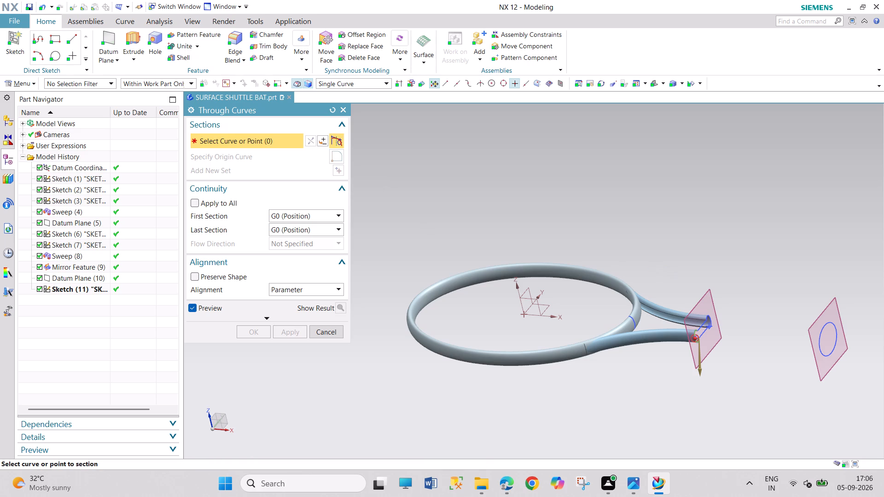
pyautogui.click(831, 352)
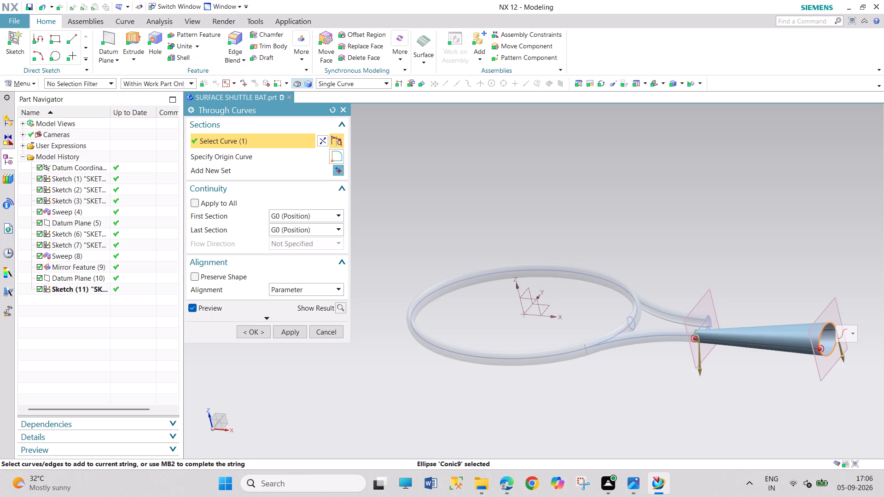
pyautogui.moveTo(786, 382); pyautogui.dragTo(749, 395, button='middle')
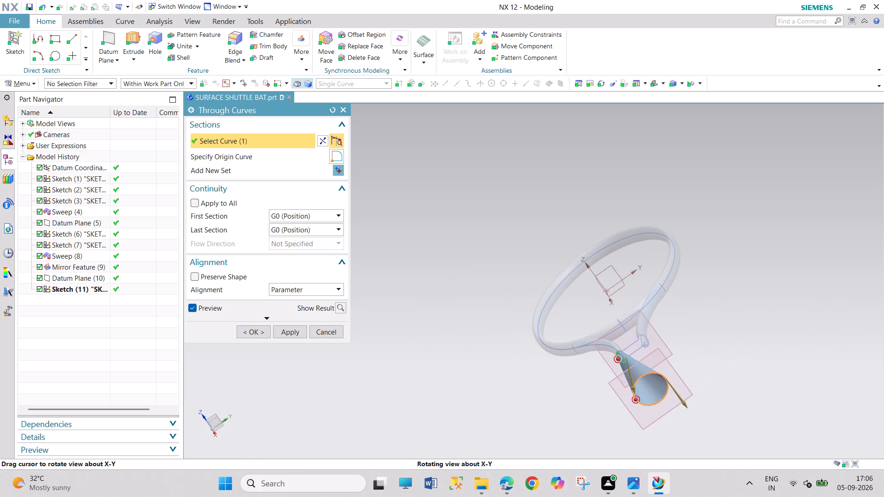
pyautogui.moveTo(749, 395); pyautogui.dragTo(748, 397, button='middle')
pyautogui.click(247, 340)
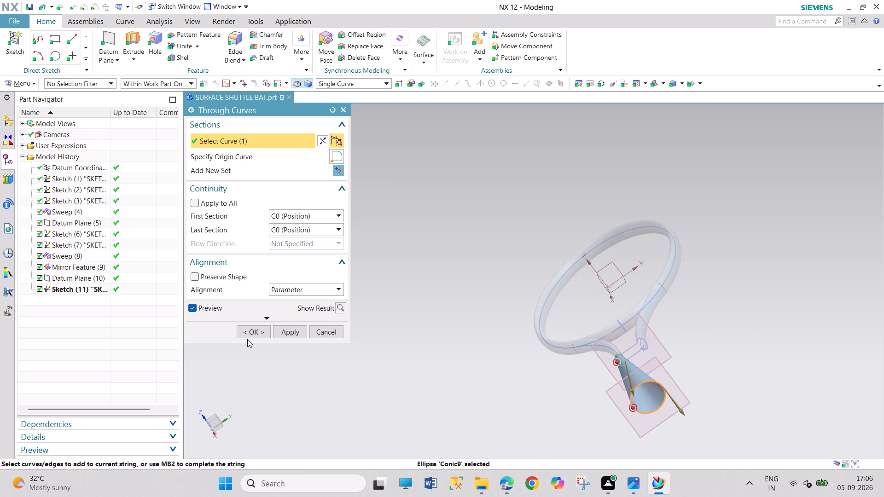
pyautogui.click(248, 333)
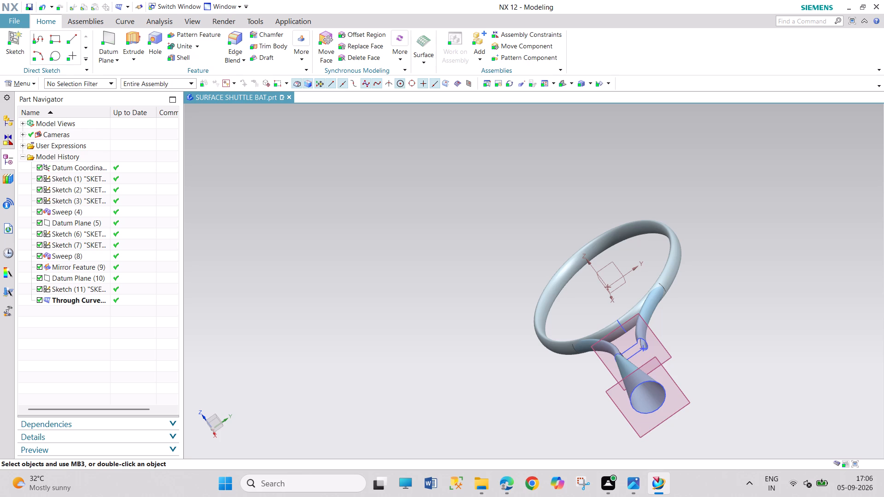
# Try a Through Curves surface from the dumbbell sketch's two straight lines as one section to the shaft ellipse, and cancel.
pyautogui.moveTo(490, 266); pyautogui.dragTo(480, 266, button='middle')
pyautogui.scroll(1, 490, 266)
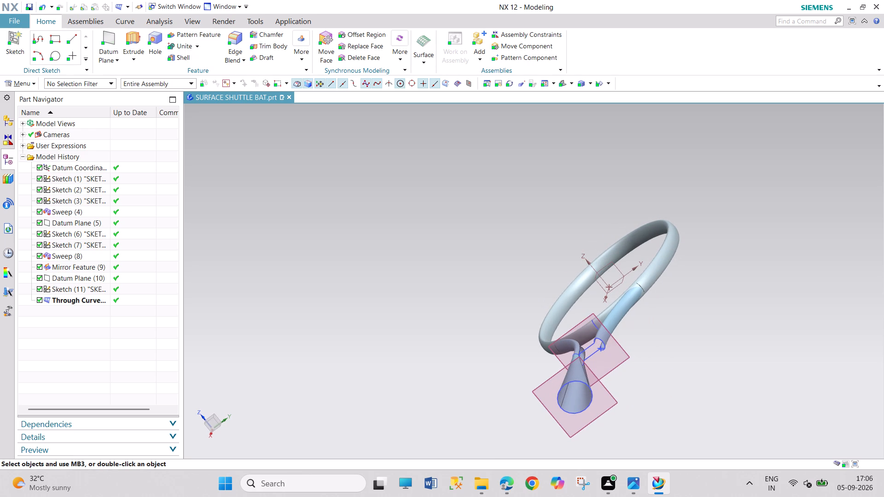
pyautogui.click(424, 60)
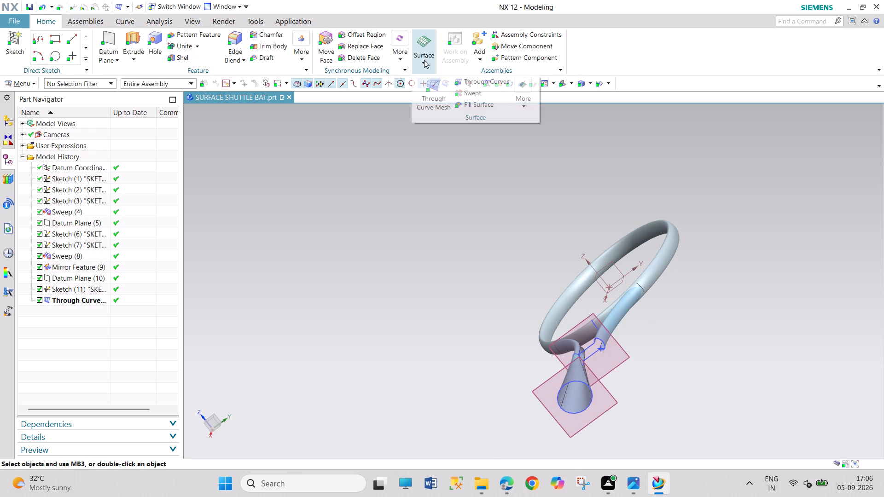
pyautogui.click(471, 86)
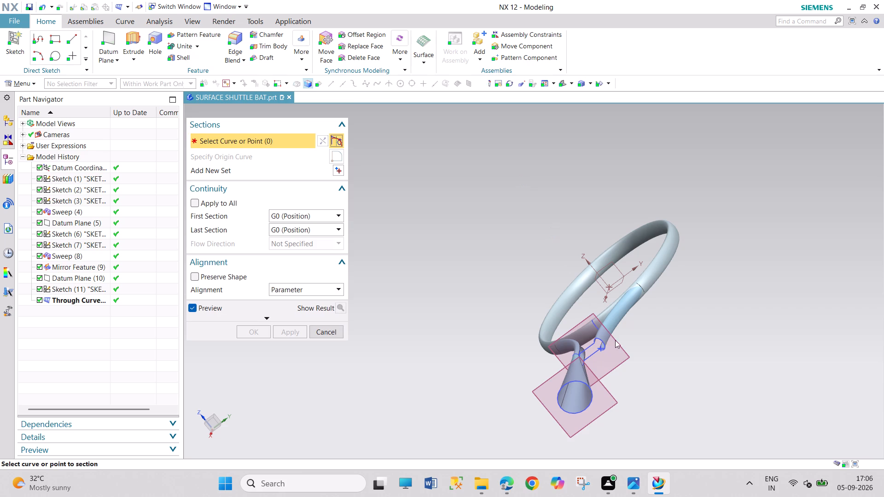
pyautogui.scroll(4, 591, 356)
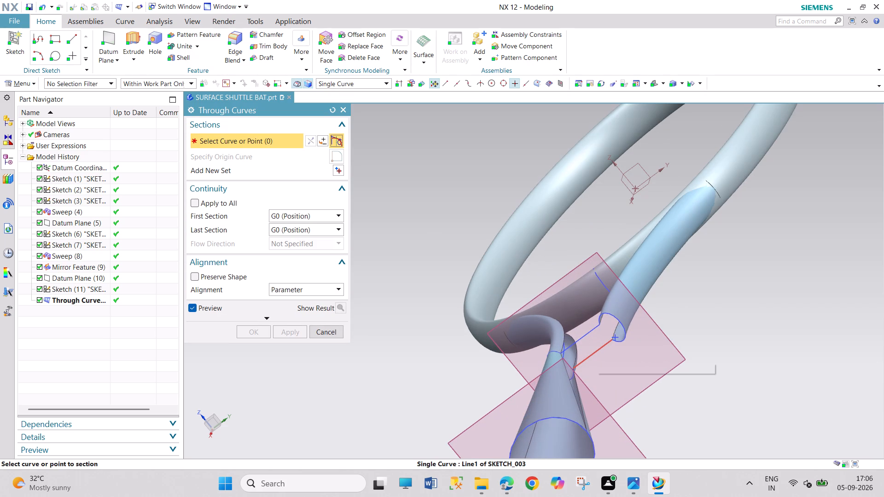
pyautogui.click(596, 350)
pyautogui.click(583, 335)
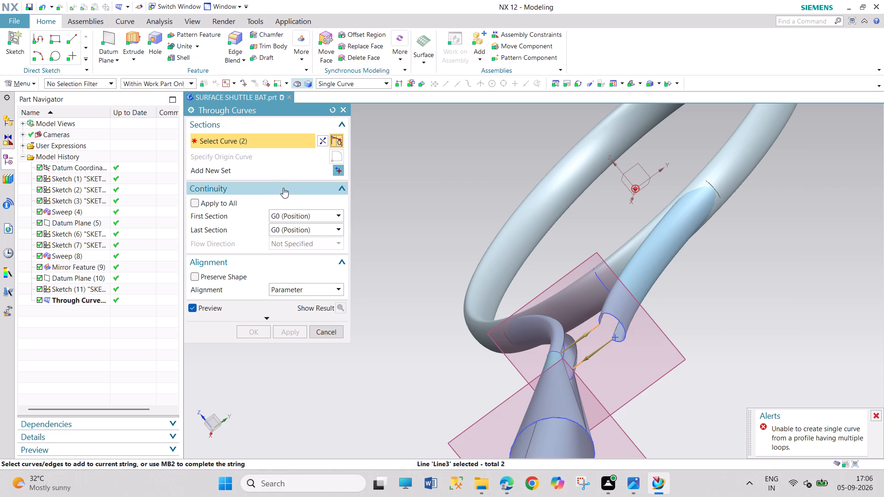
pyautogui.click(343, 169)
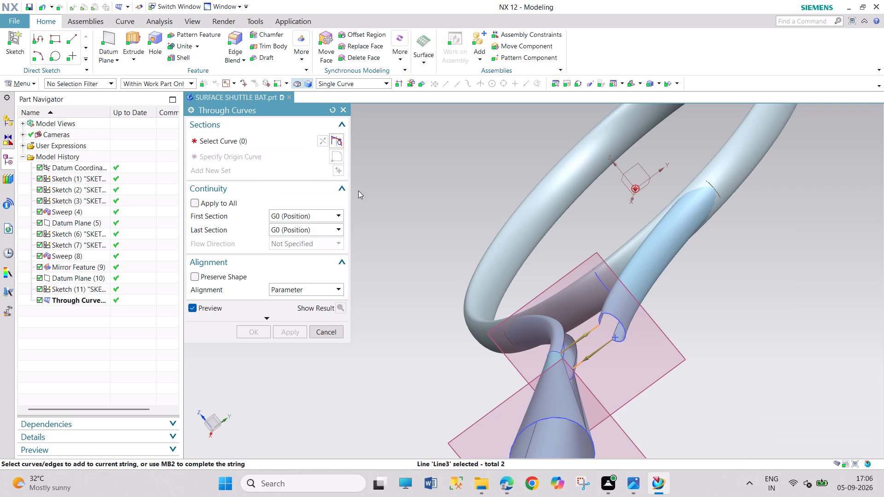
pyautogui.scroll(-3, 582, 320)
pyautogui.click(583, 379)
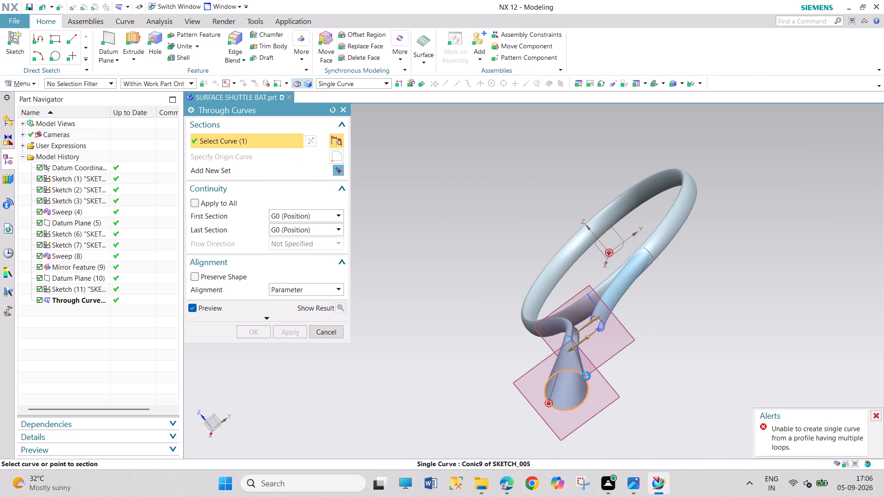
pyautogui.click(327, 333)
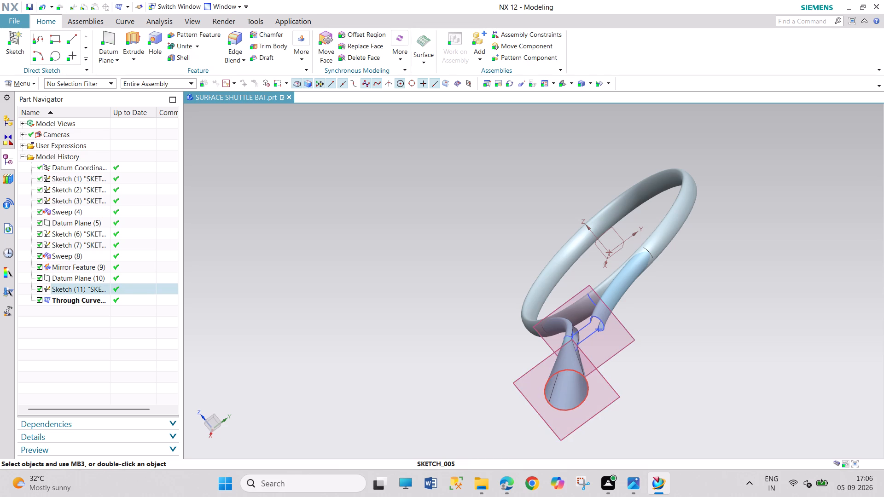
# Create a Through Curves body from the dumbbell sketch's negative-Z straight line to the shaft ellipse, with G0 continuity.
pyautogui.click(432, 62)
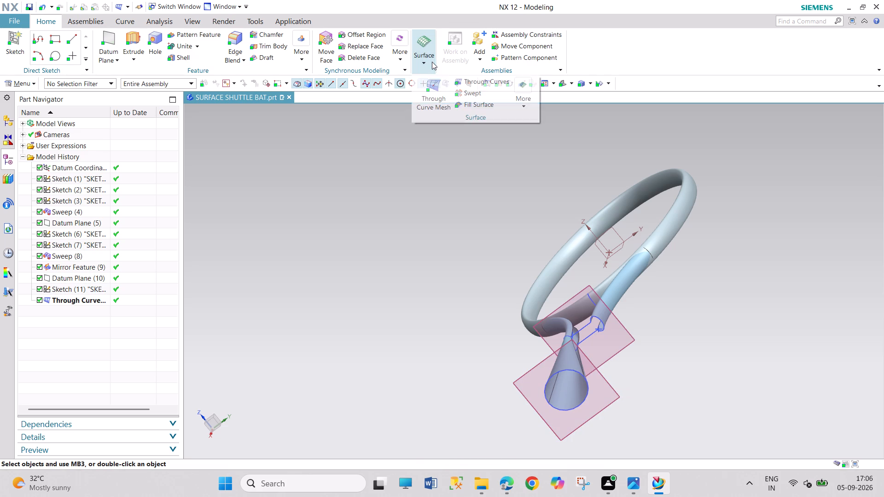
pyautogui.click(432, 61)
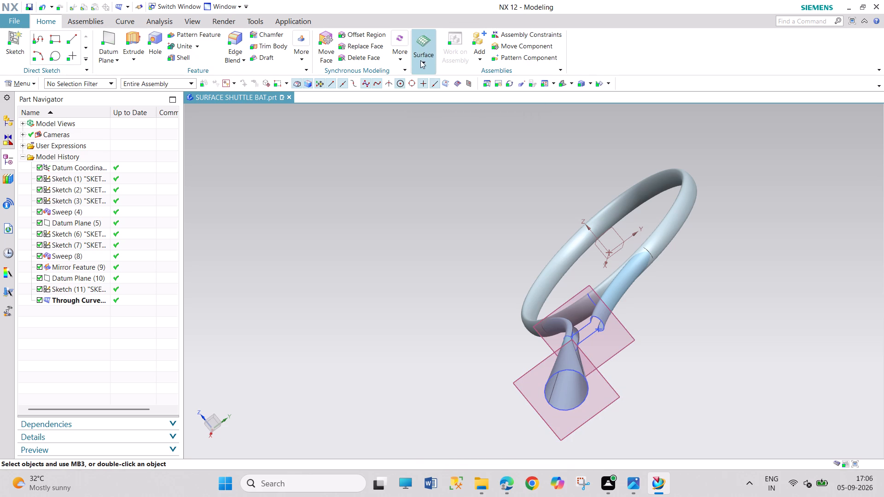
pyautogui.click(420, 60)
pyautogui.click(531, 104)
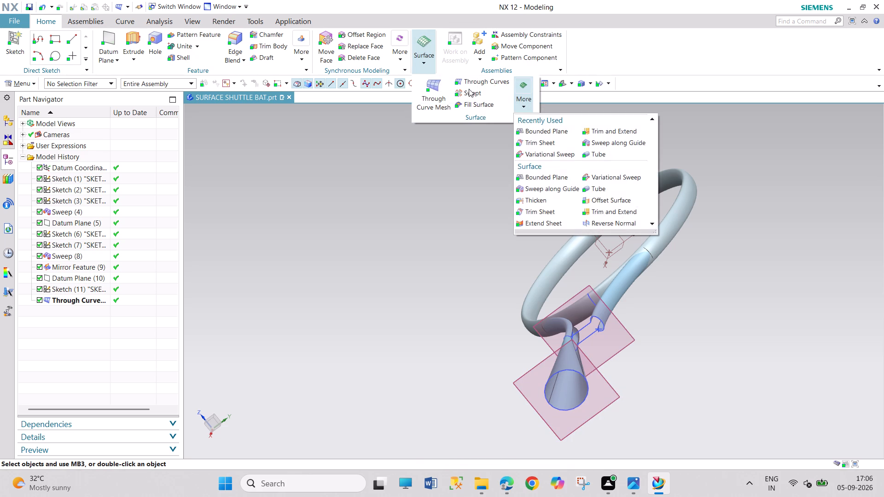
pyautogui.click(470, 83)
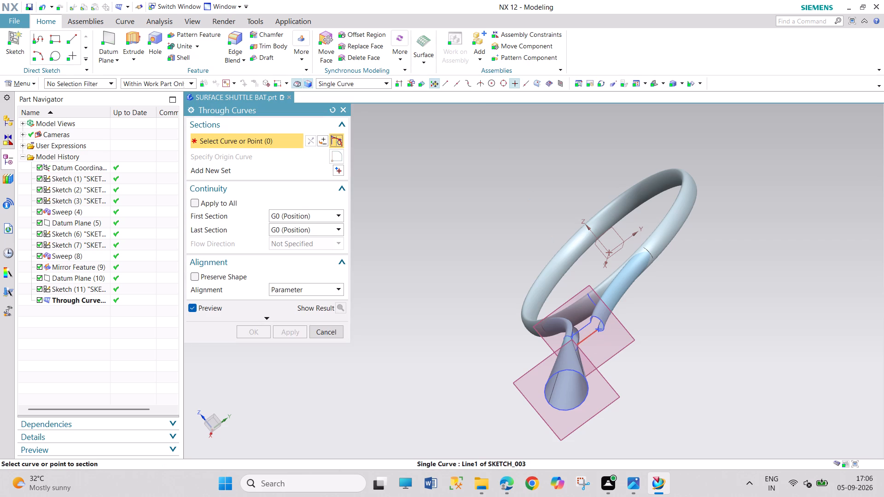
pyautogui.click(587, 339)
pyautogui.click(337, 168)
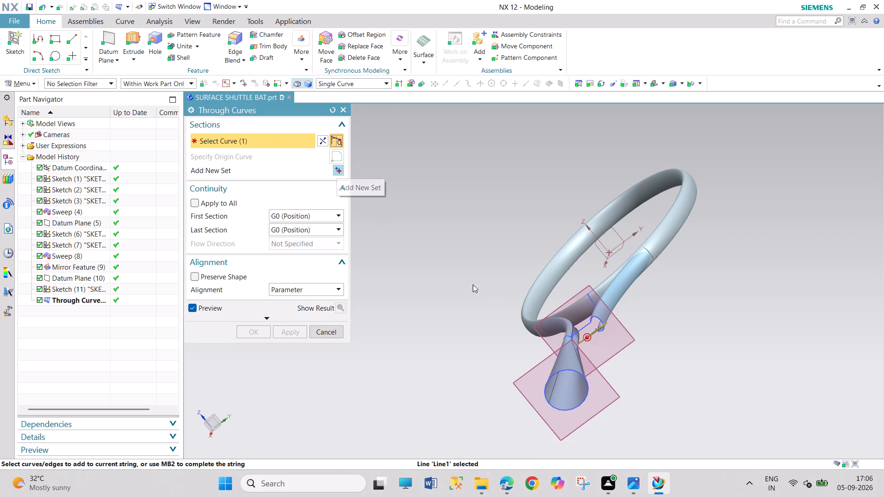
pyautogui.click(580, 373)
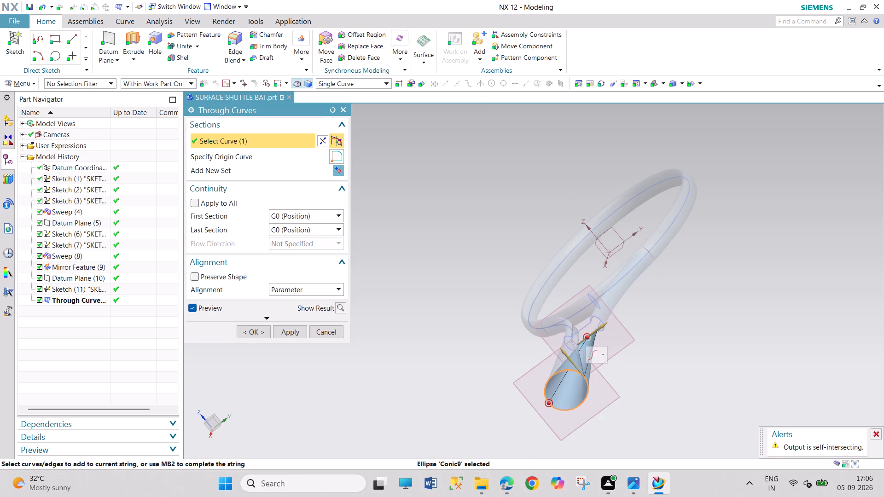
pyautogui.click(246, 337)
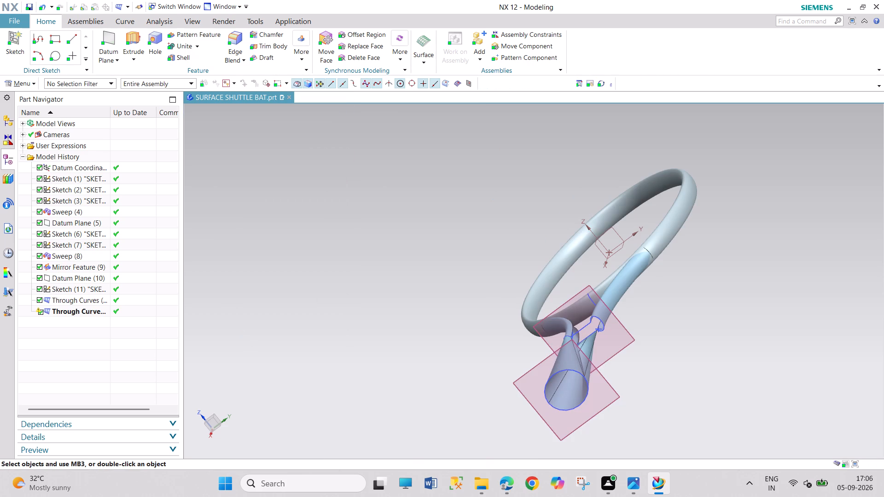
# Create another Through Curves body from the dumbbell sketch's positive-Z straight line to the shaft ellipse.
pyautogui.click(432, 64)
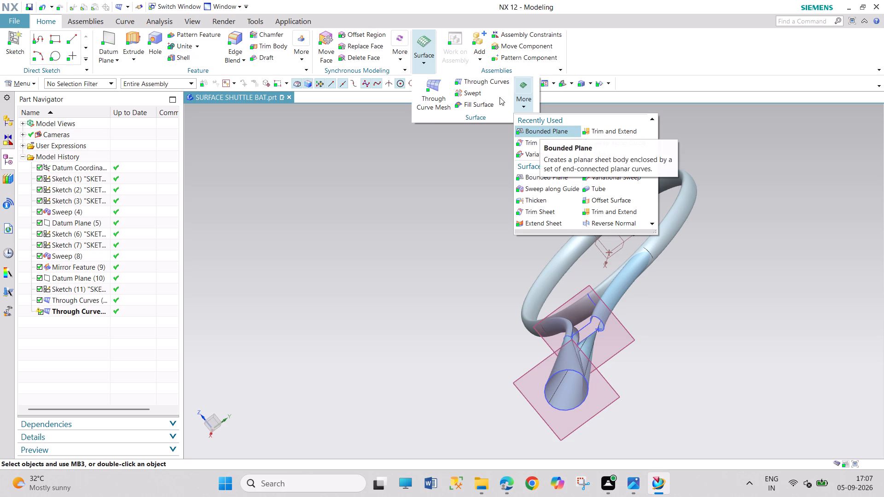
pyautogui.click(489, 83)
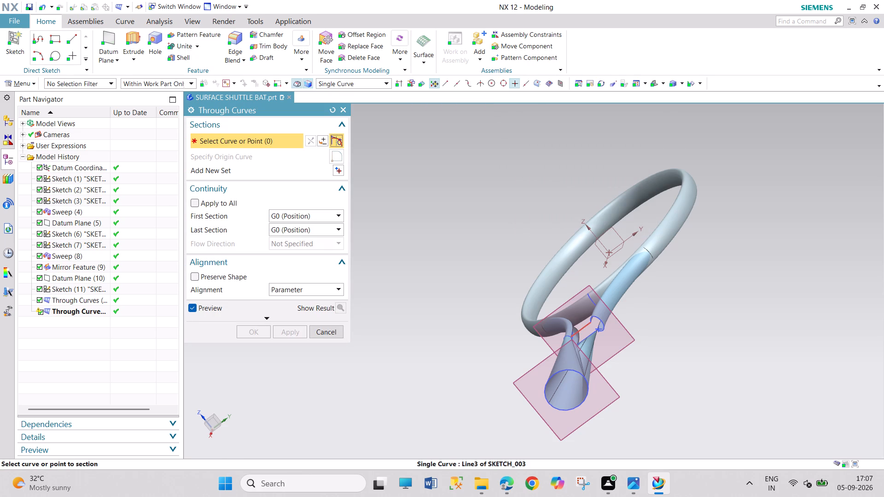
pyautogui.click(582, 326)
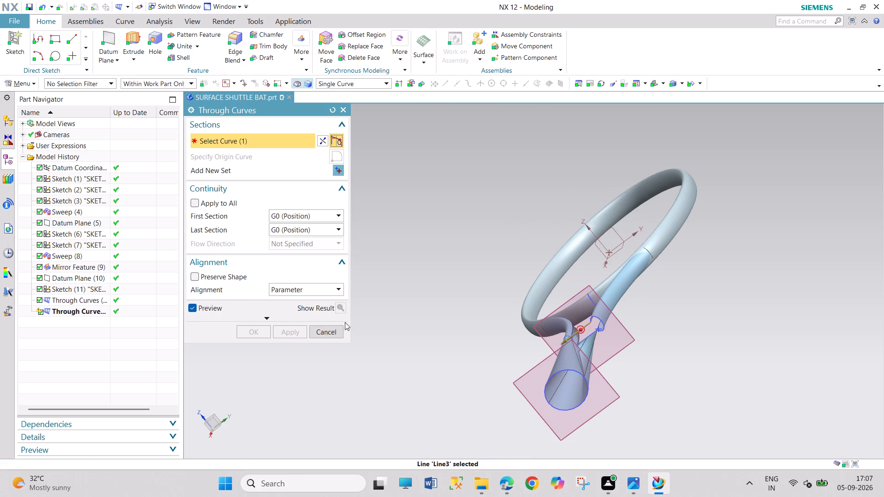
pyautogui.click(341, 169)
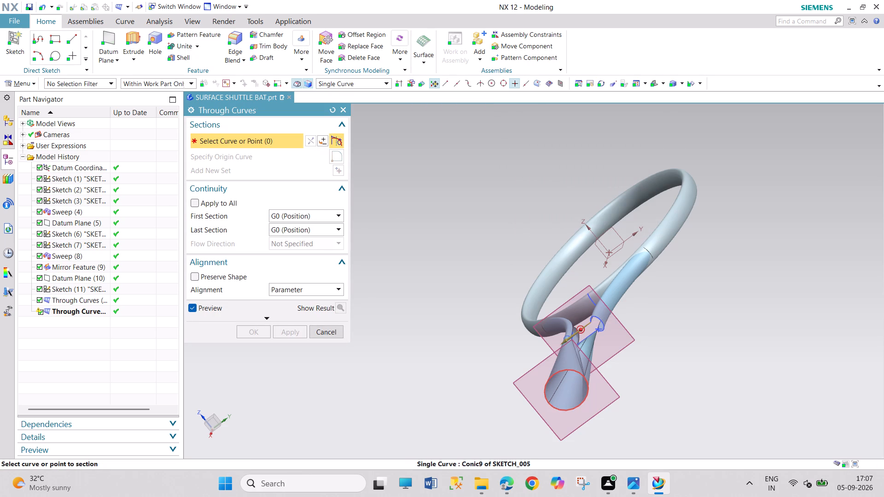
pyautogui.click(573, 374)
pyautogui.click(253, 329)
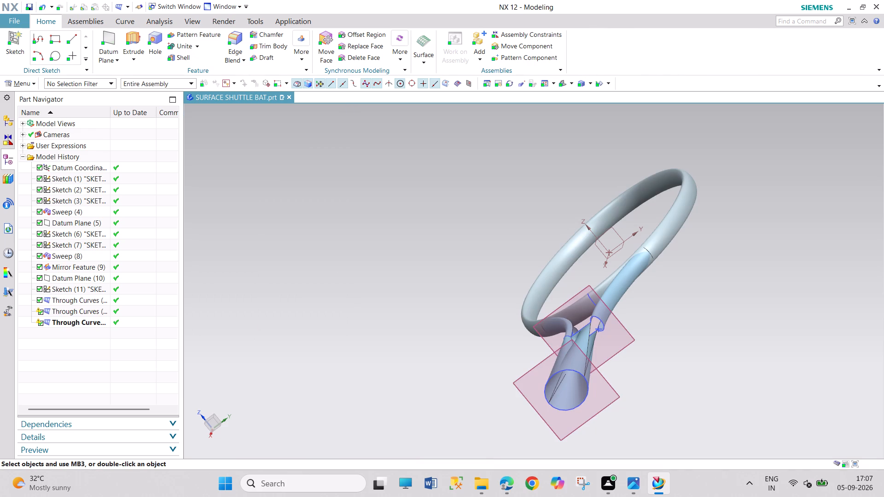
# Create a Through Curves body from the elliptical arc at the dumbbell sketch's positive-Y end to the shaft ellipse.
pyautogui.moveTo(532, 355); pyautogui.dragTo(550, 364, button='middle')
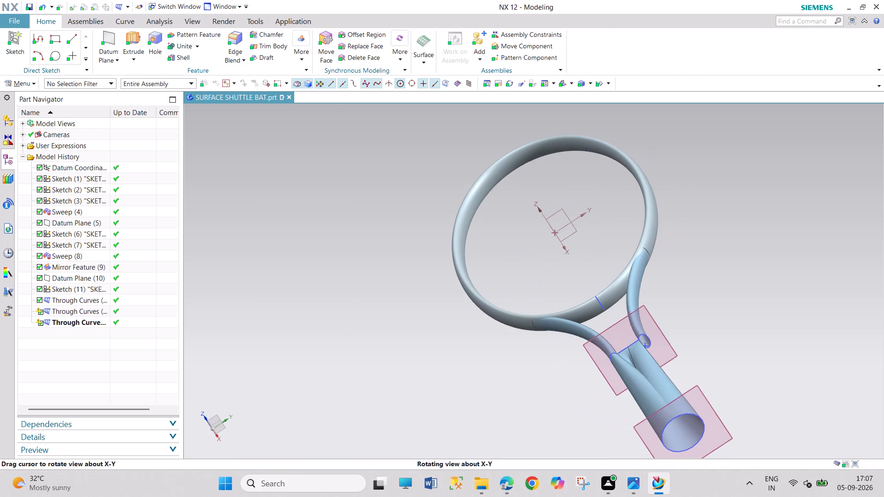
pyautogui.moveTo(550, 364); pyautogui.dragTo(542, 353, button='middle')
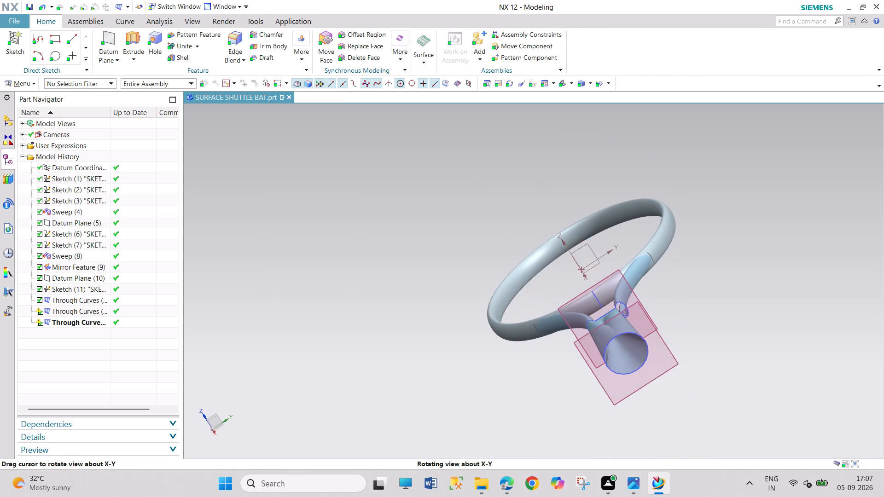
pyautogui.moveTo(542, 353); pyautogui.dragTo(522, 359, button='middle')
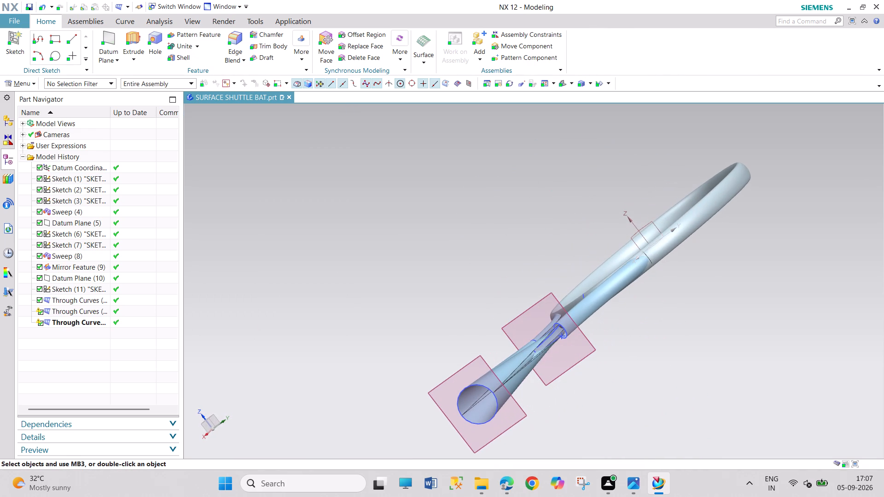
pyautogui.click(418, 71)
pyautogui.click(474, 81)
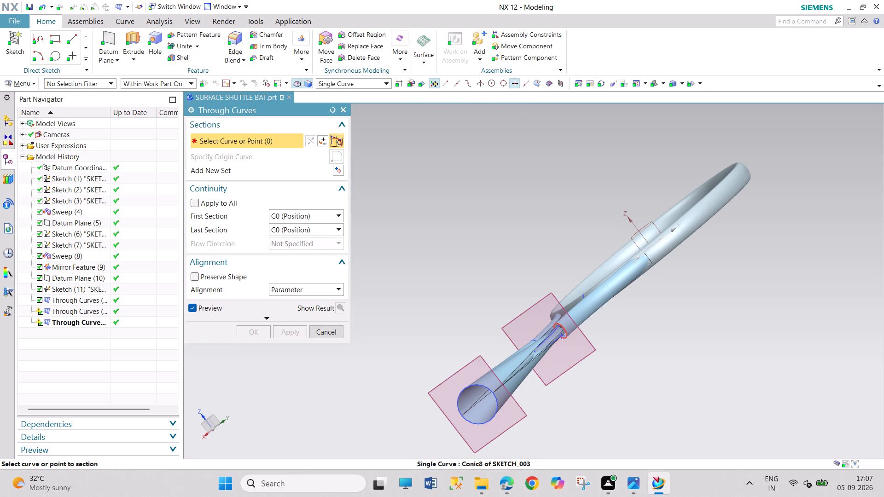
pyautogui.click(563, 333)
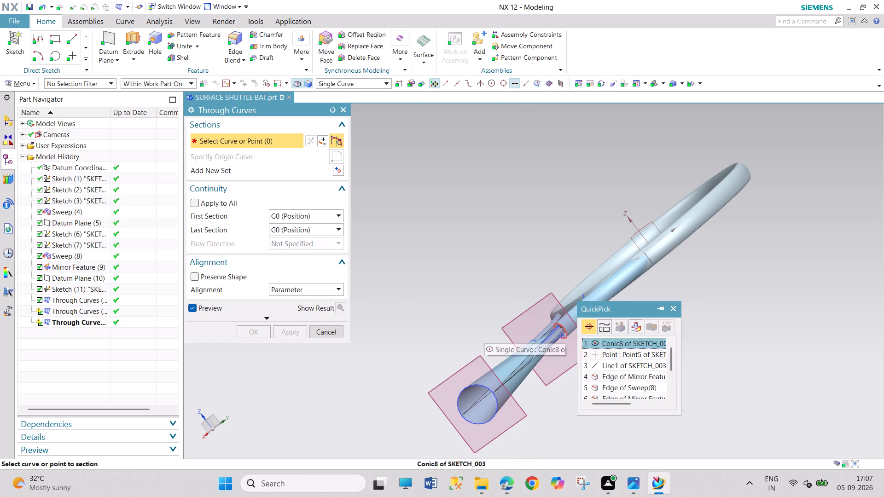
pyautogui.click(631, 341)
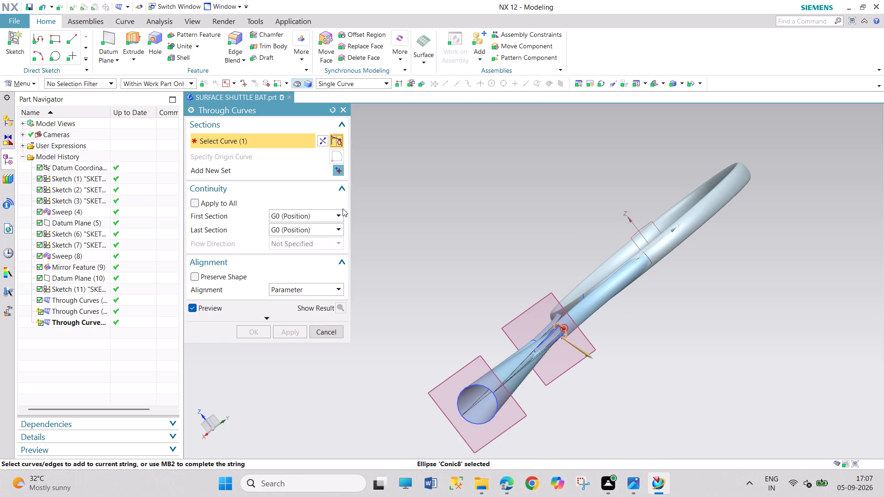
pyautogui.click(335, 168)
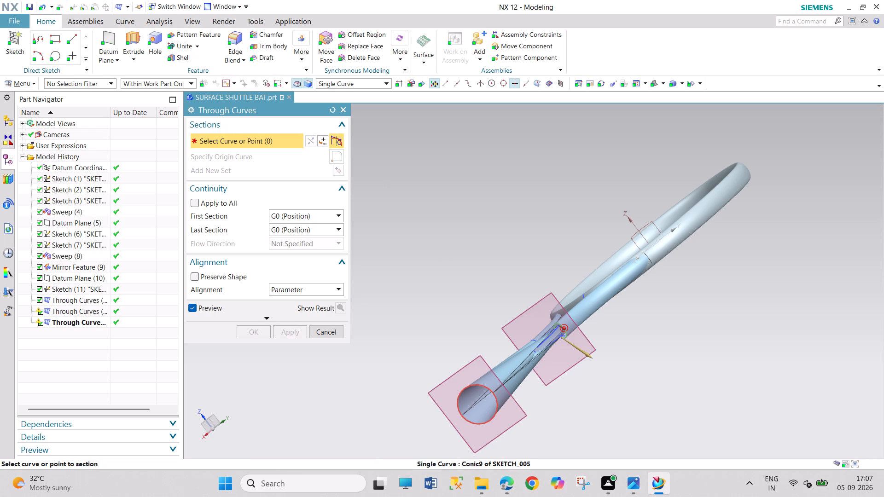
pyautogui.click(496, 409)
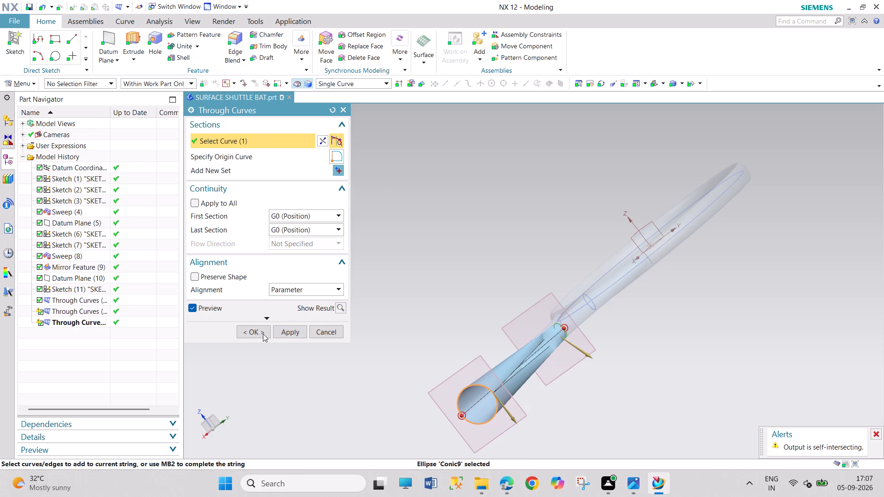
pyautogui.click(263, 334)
# Examine the shaft built from the separate Through Curves bodies from several angles, including where they meet the two frame arms.
pyautogui.moveTo(423, 377); pyautogui.dragTo(441, 362, button='middle')
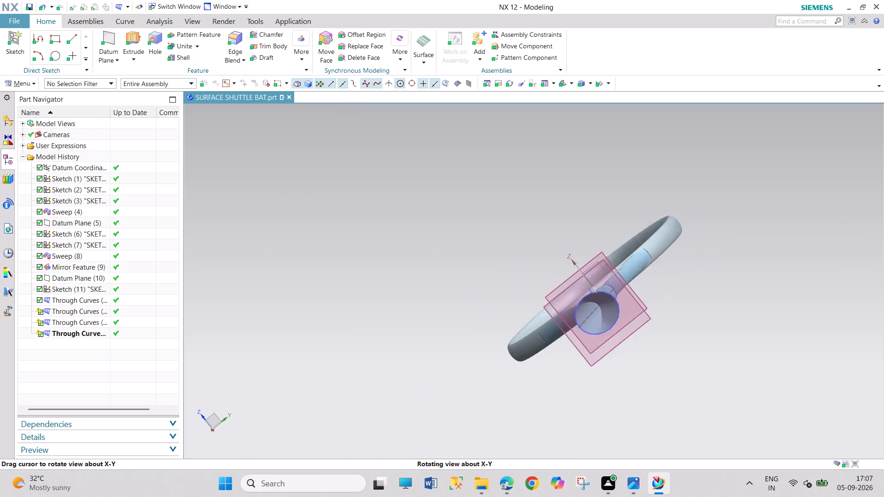
pyautogui.moveTo(441, 362); pyautogui.dragTo(501, 387, button='middle')
pyautogui.scroll(3, 713, 396)
pyautogui.scroll(-6, 713, 396)
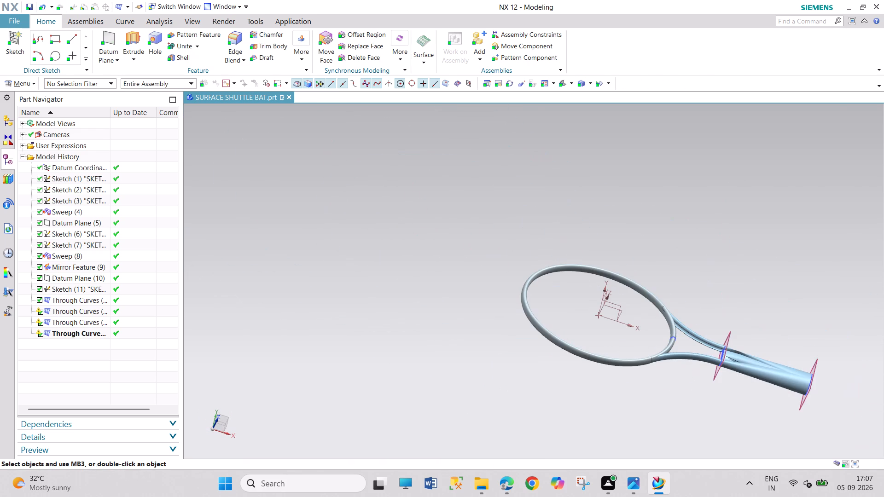
pyautogui.moveTo(777, 404); pyautogui.dragTo(629, 421, button='middle')
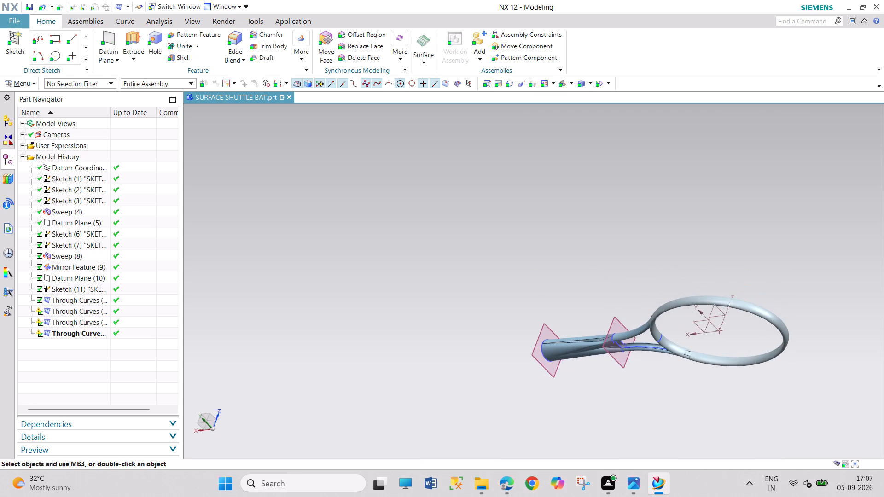
pyautogui.moveTo(559, 274); pyautogui.dragTo(603, 370, button='middle')
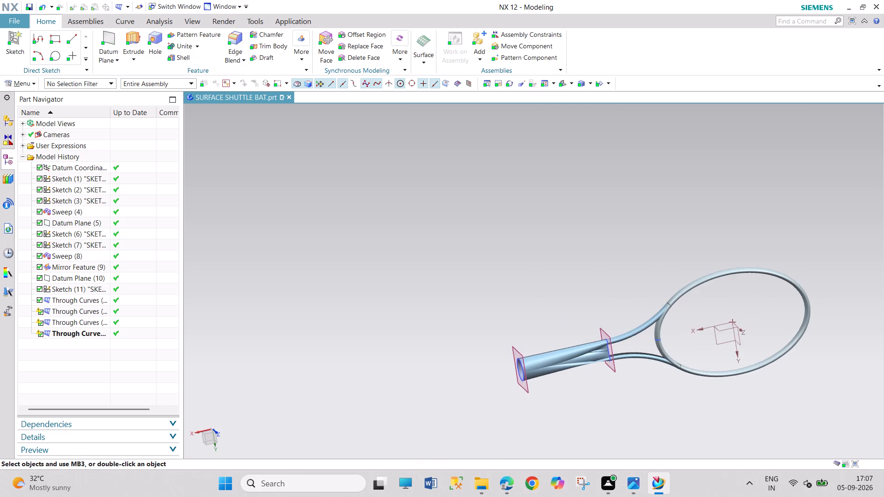
pyautogui.scroll(5, 602, 370)
pyautogui.moveTo(609, 372); pyautogui.dragTo(587, 336, button='middle')
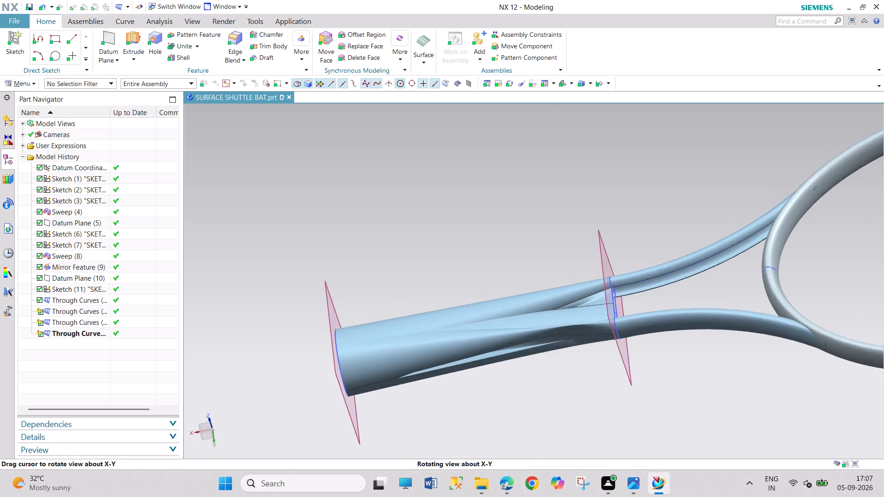
pyautogui.moveTo(587, 336); pyautogui.dragTo(591, 314, button='middle')
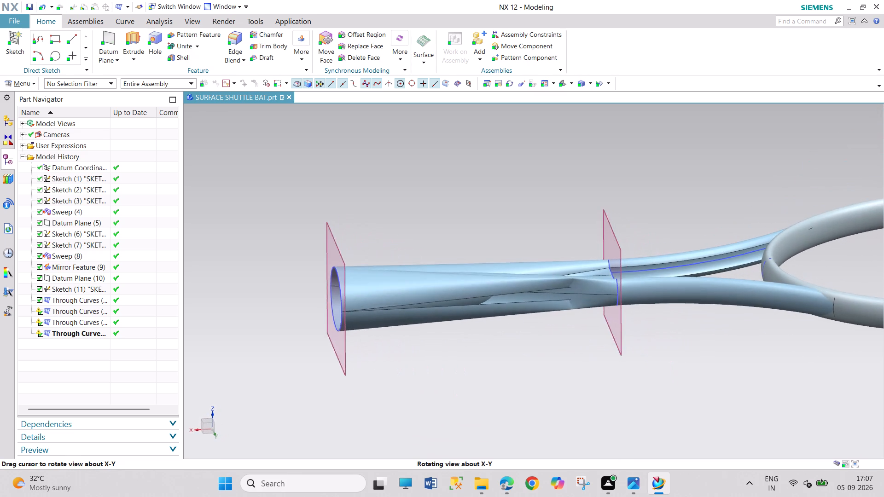
pyautogui.moveTo(591, 314); pyautogui.dragTo(605, 335, button='middle')
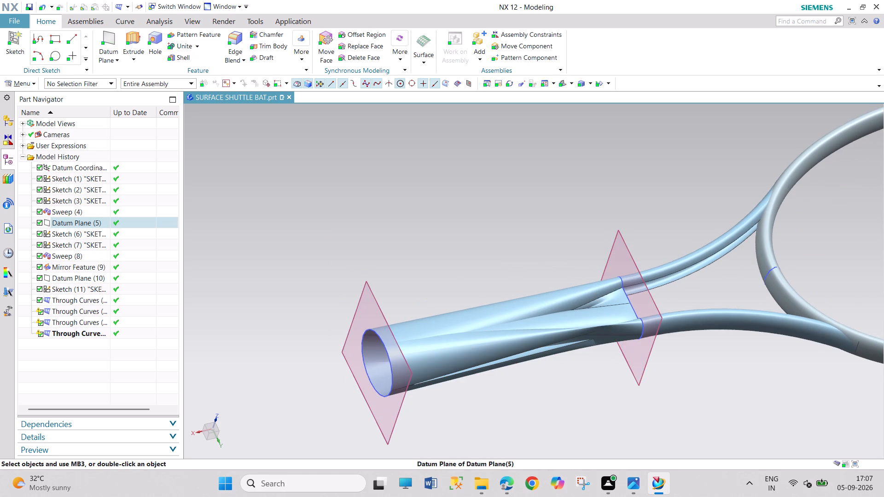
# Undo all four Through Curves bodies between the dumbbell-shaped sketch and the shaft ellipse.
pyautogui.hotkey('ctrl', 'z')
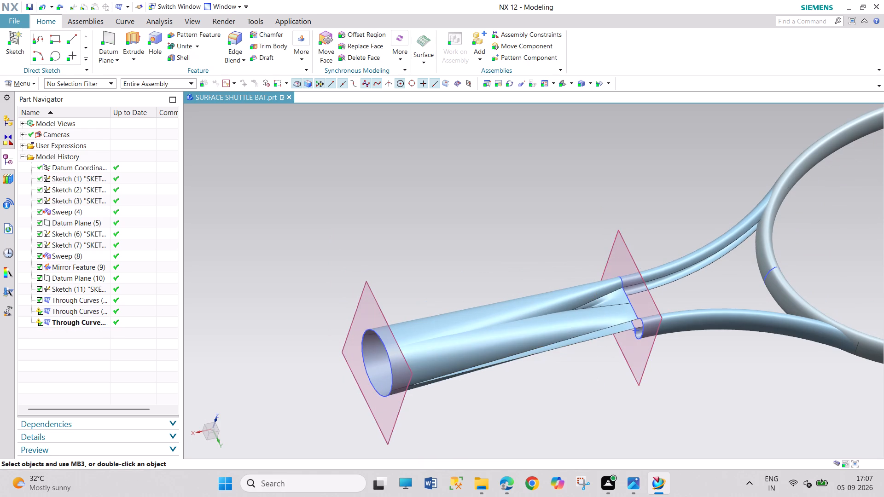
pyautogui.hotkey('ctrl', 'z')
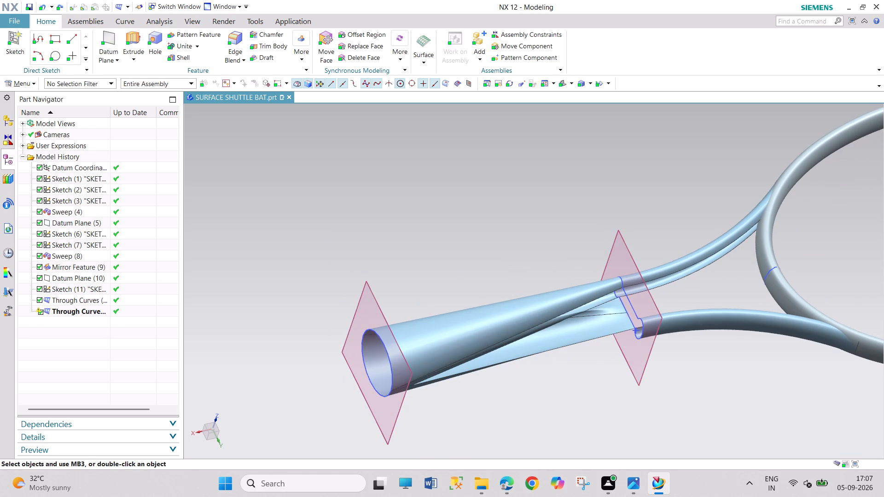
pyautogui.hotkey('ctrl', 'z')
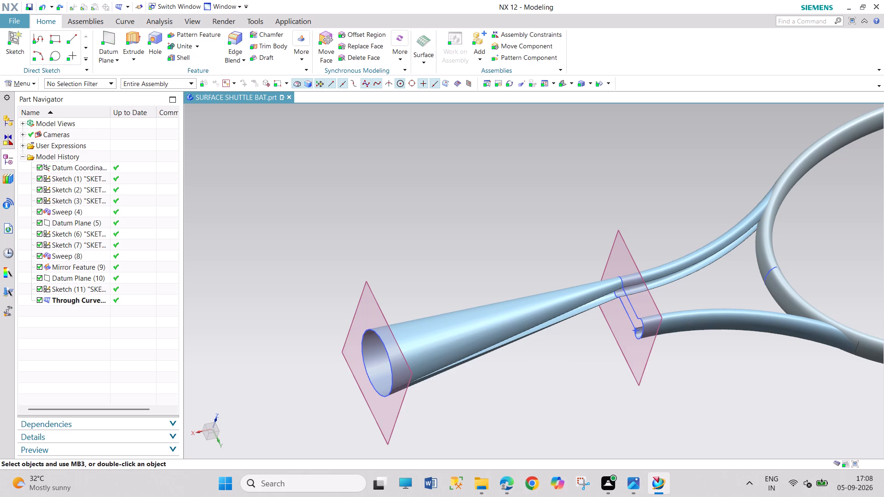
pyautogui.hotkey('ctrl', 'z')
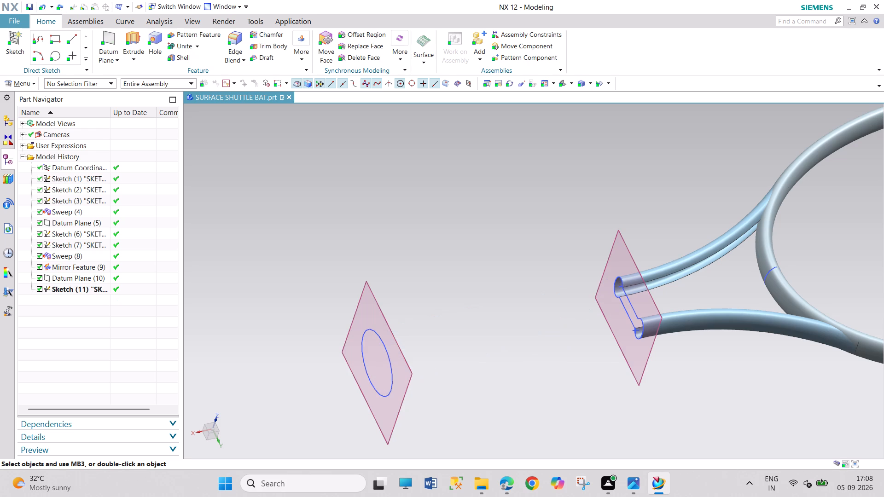
# Open the dumbbell-shaped sketch at the ends of the frame arms for editing with rollback.
pyautogui.moveTo(602, 364); pyautogui.dragTo(621, 366, button='middle')
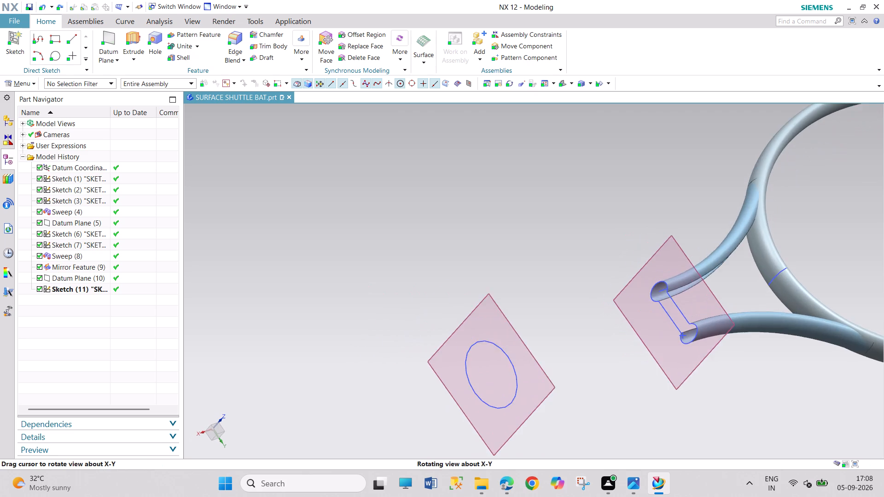
pyautogui.moveTo(621, 366); pyautogui.dragTo(621, 366, button='middle')
pyautogui.scroll(-3, 645, 326)
pyautogui.scroll(4, 659, 346)
pyautogui.rightClick(663, 302)
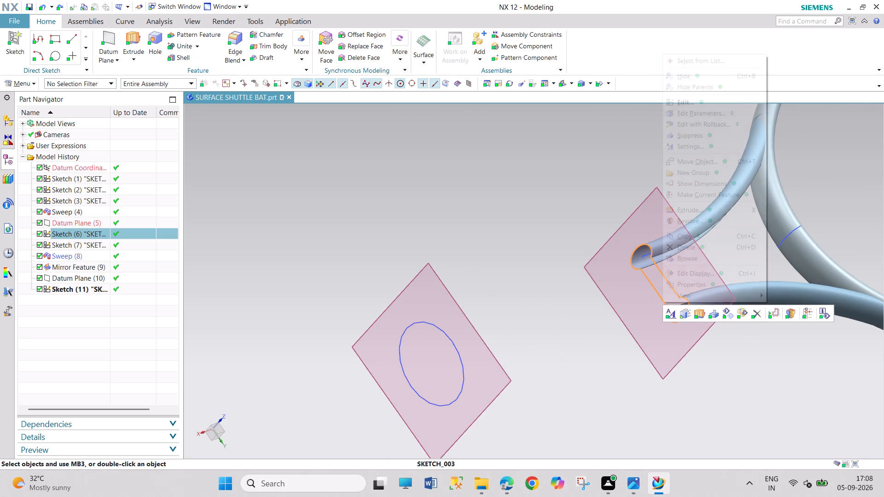
pyautogui.click(714, 126)
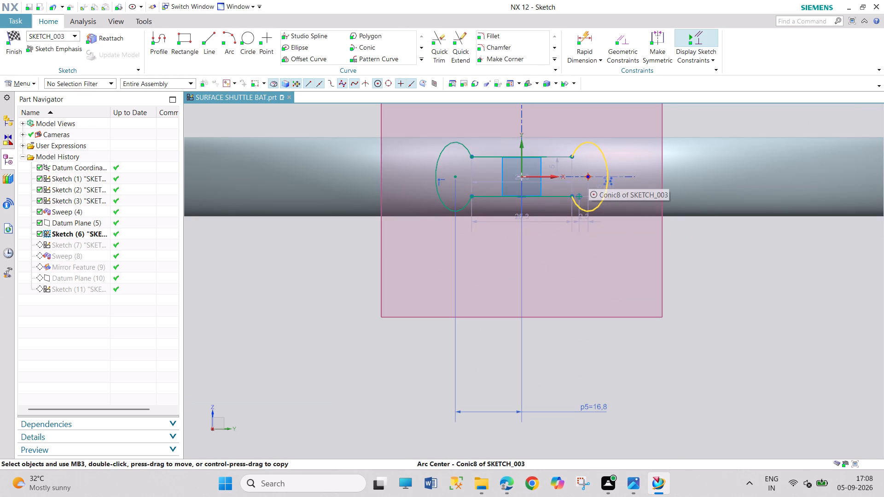
# Make corners where the two straight lines meet the elliptical arcs at all four junctions of the dumbbell-shaped profile, and finish the sketch.
pyautogui.click(518, 58)
pyautogui.click(575, 202)
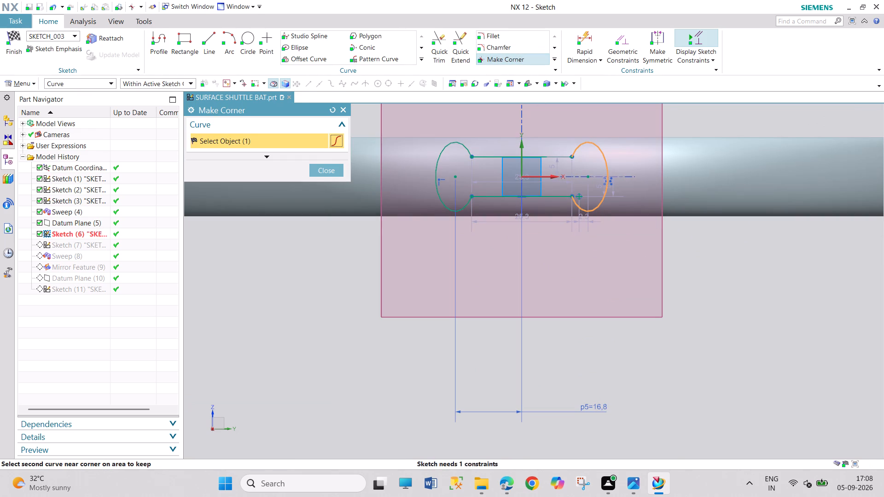
pyautogui.click(562, 194)
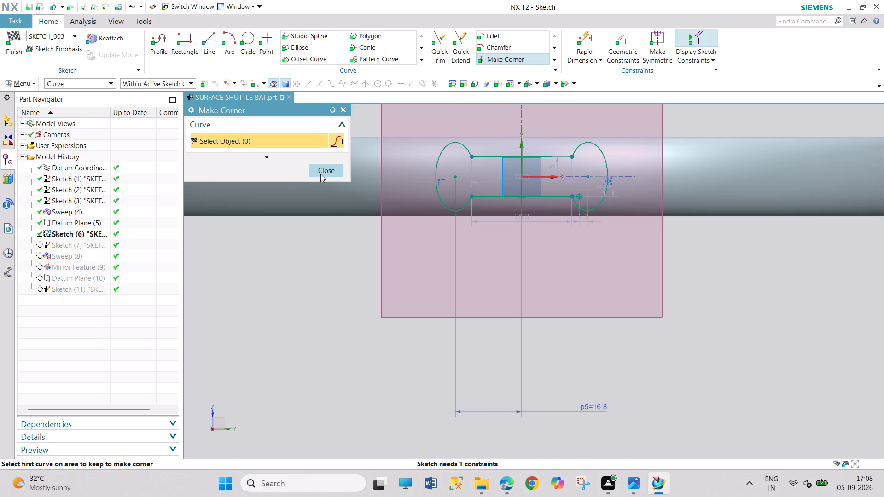
pyautogui.click(481, 194)
pyautogui.click(464, 207)
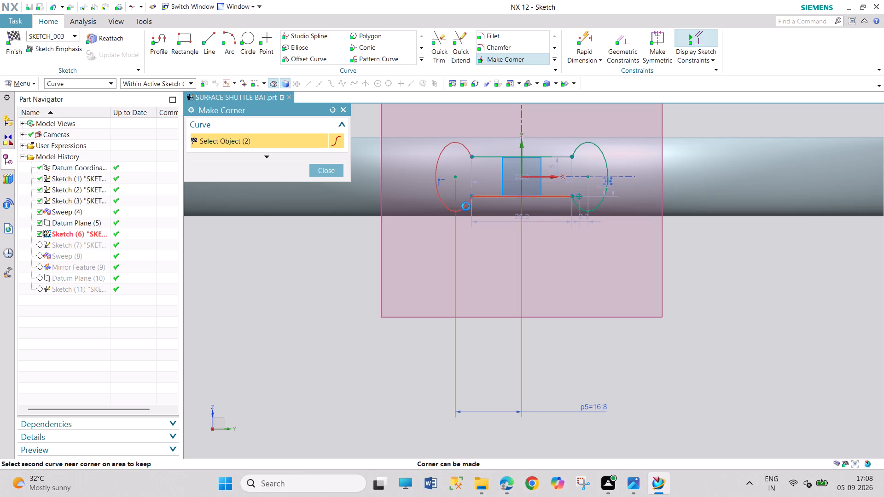
pyautogui.click(467, 152)
pyautogui.click(478, 159)
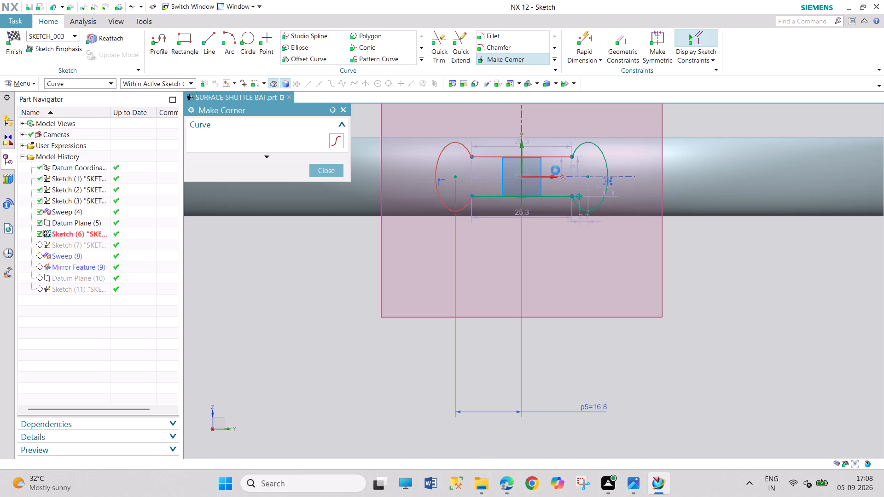
pyautogui.click(575, 151)
pyautogui.click(561, 157)
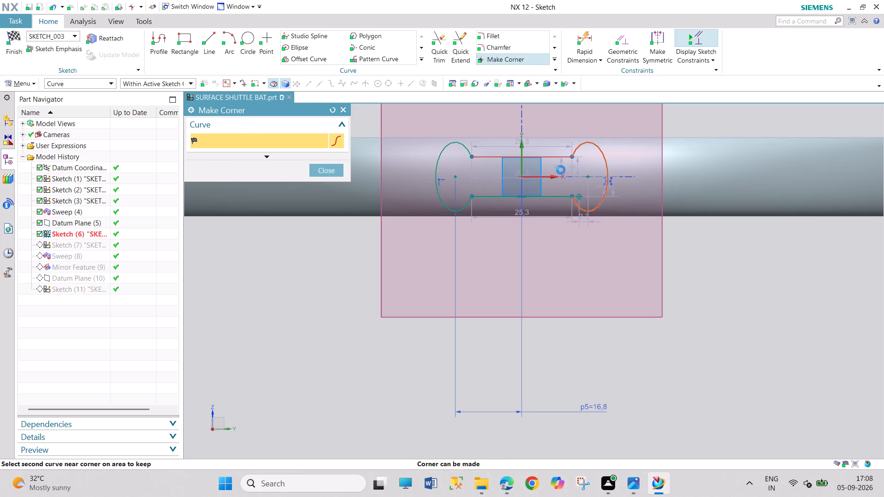
pyautogui.click(326, 173)
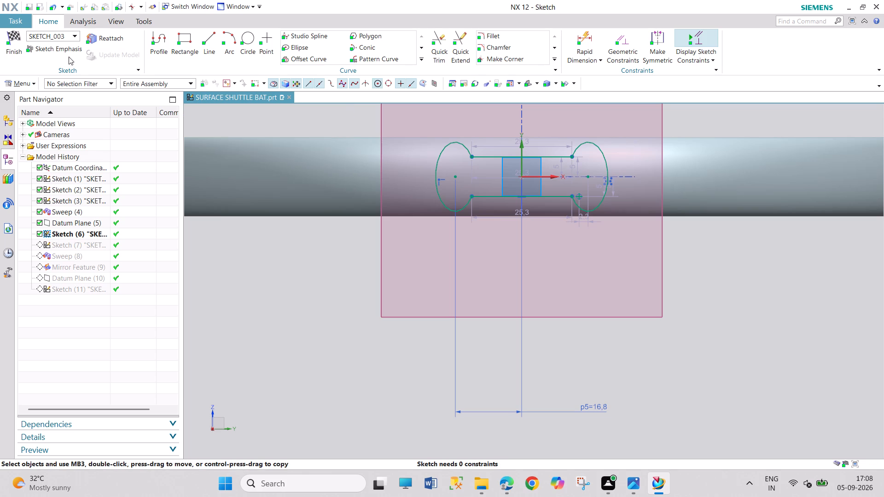
pyautogui.click(14, 44)
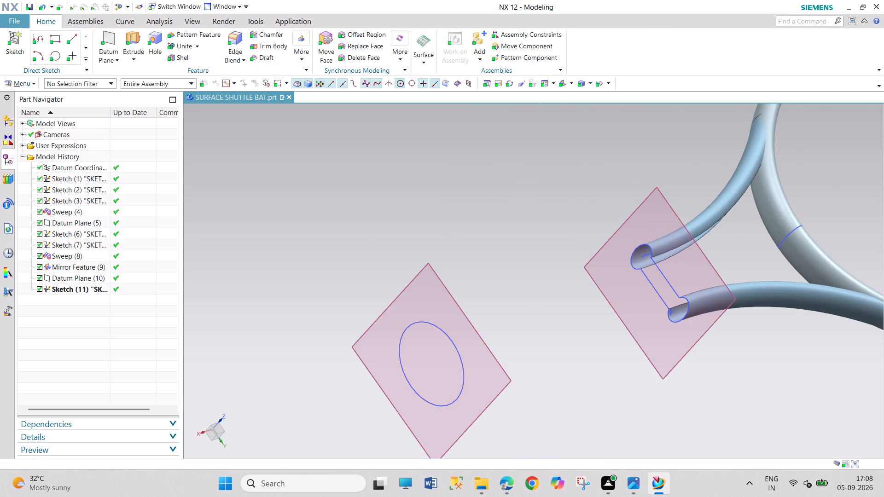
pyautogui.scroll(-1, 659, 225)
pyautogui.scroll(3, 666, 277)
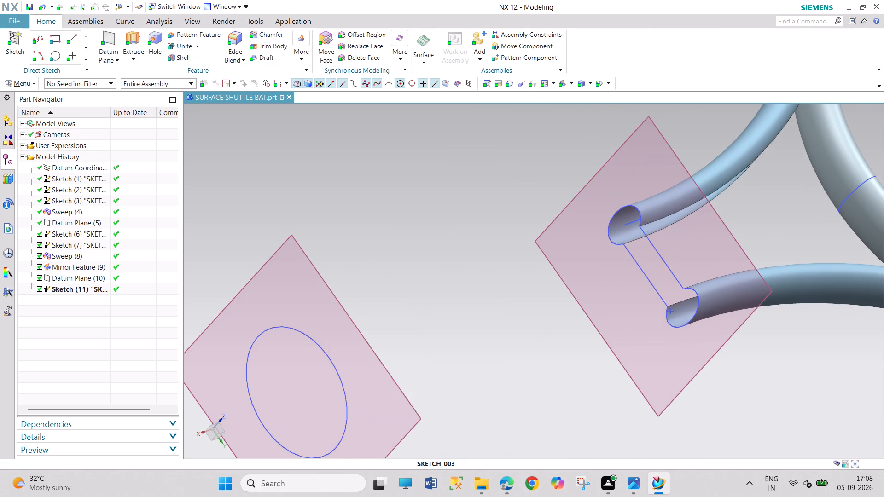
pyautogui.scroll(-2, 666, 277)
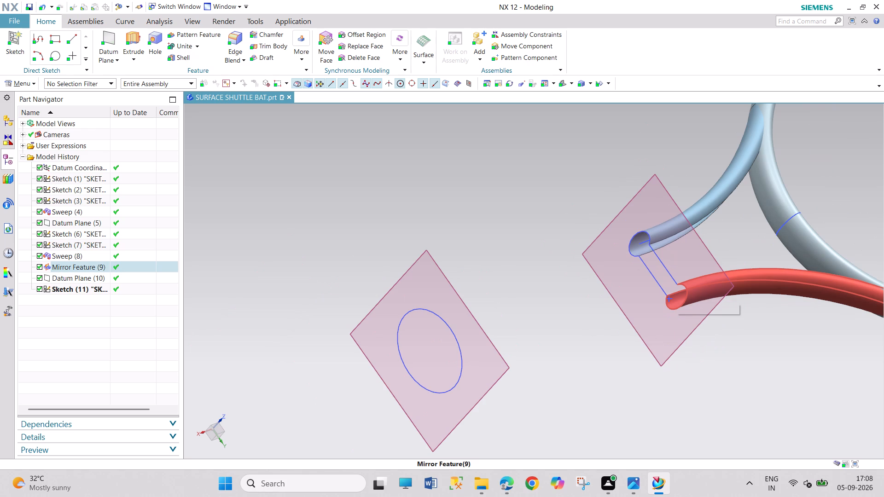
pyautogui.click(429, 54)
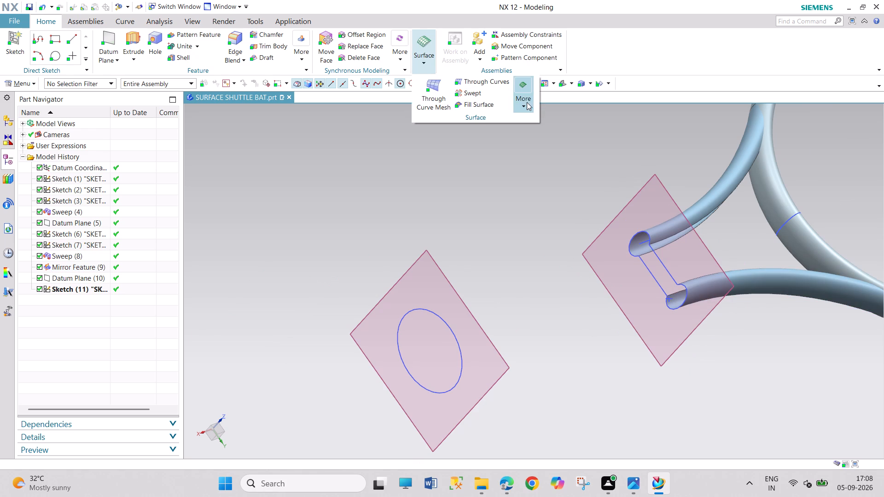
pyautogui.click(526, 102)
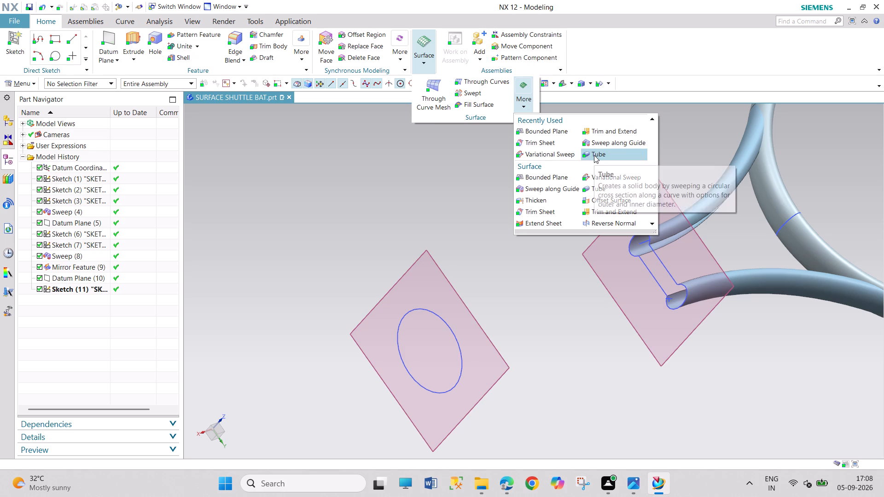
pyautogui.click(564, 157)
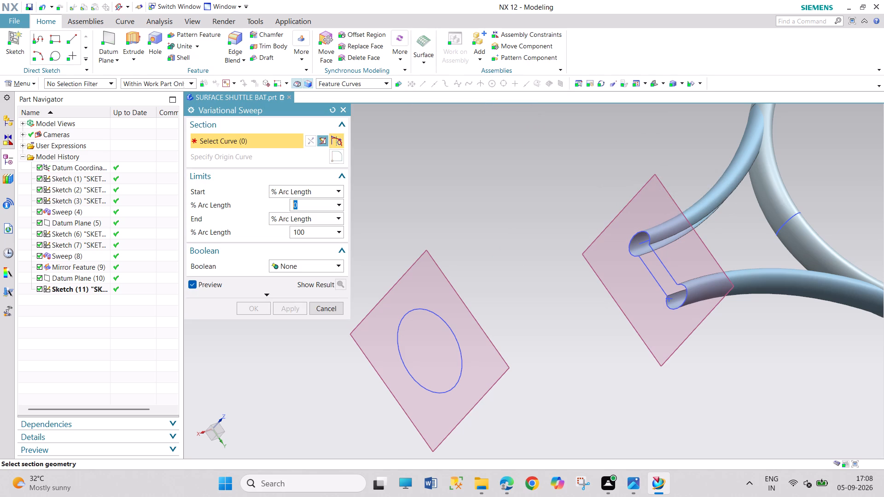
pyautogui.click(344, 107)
# Set up a Through Curves body using the shaft ellipse and the connected curves of the dumbbell-shaped profile, and show its body settings.
pyautogui.click(417, 68)
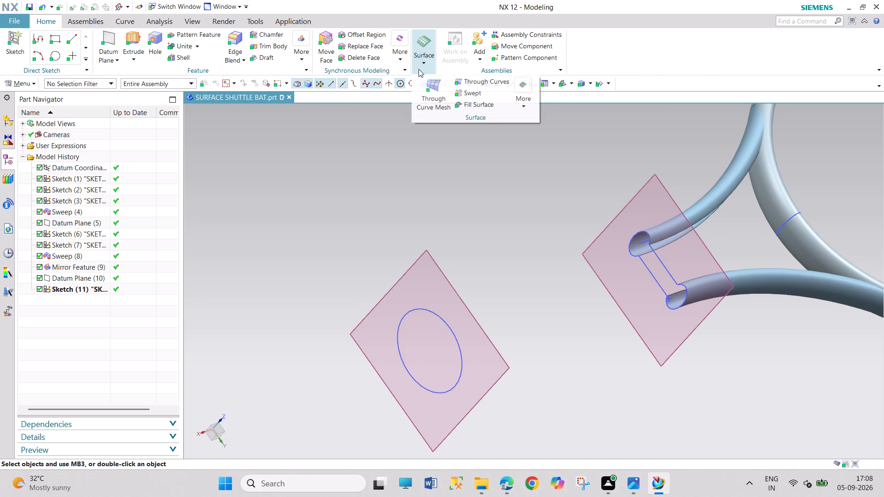
pyautogui.click(517, 103)
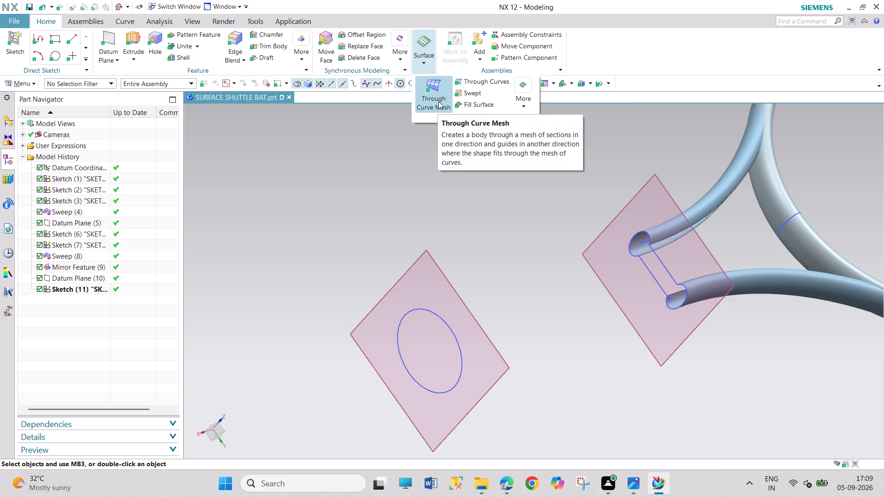
pyautogui.click(520, 96)
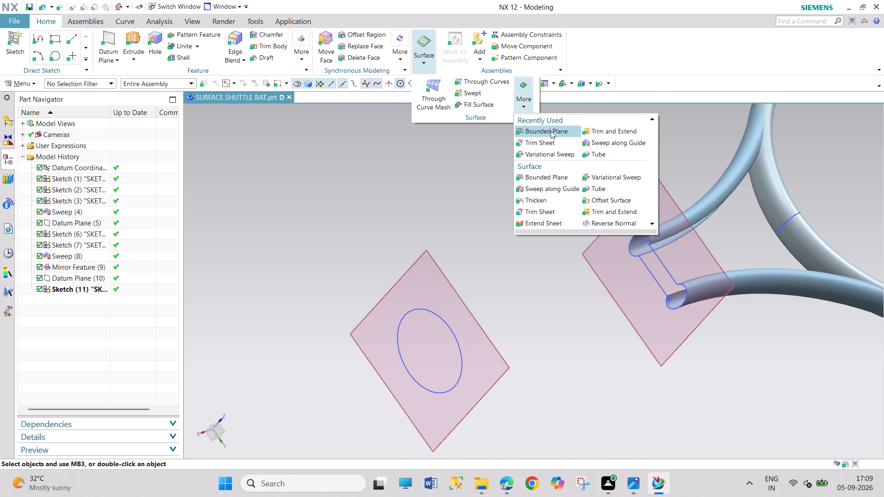
pyautogui.click(486, 86)
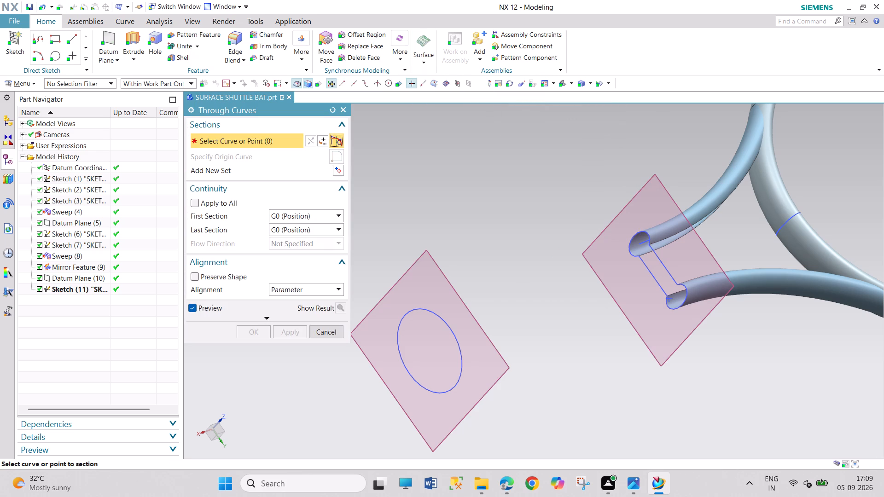
pyautogui.click(459, 375)
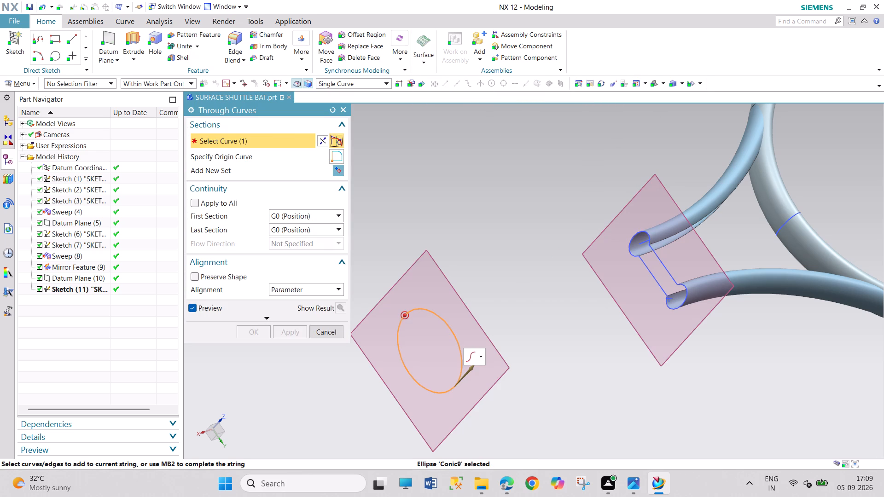
pyautogui.click(375, 80)
pyautogui.click(361, 105)
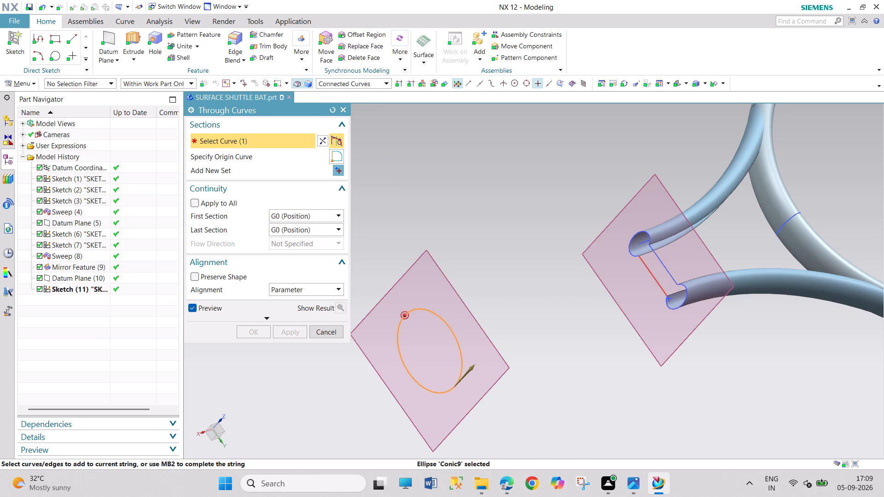
pyautogui.click(672, 310)
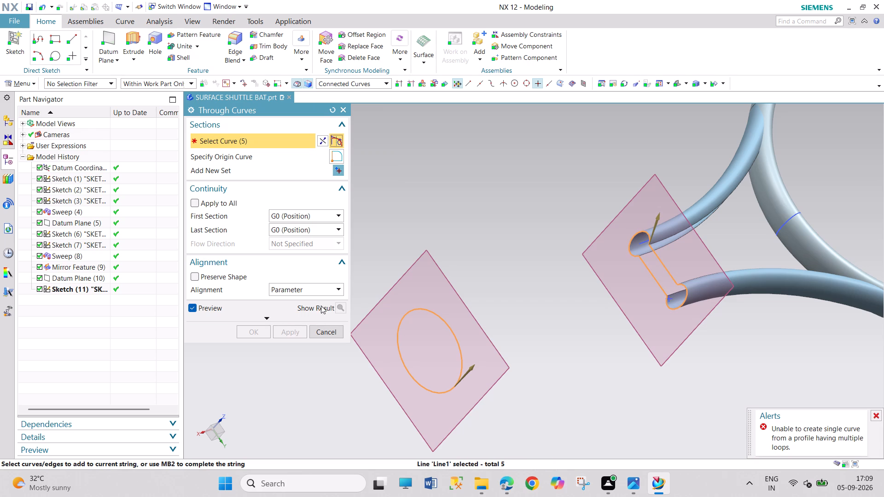
pyautogui.click(267, 319)
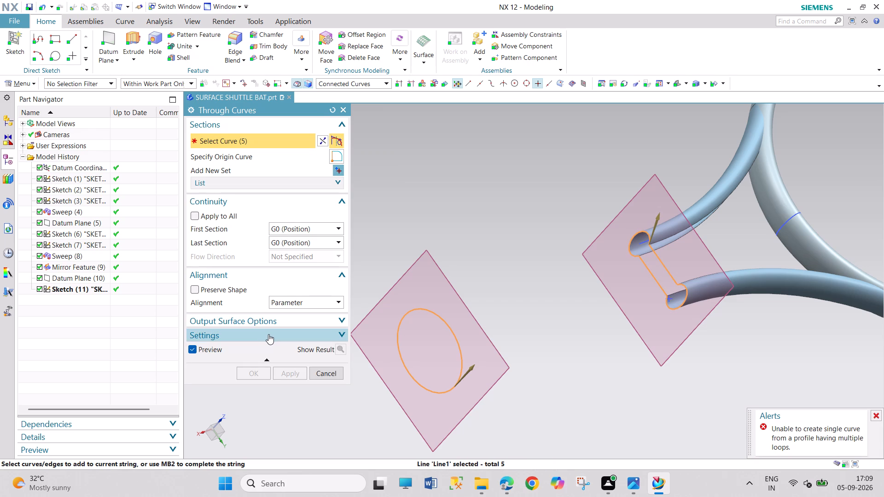
pyautogui.click(268, 334)
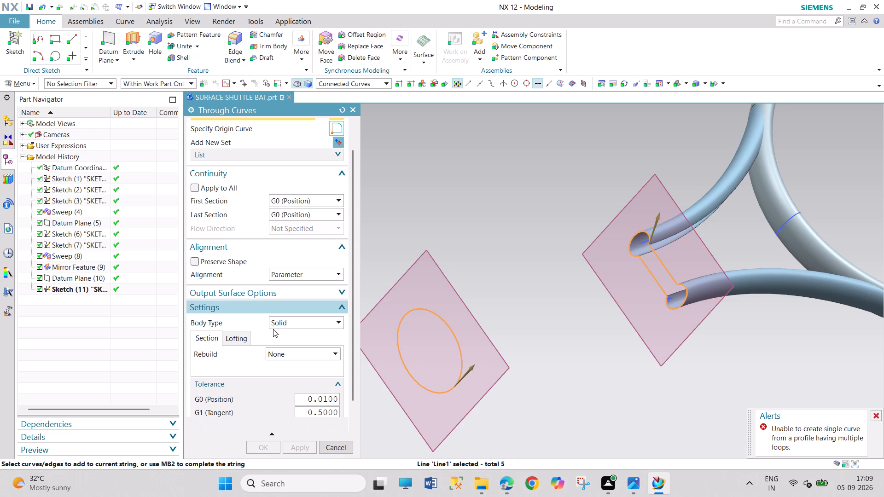
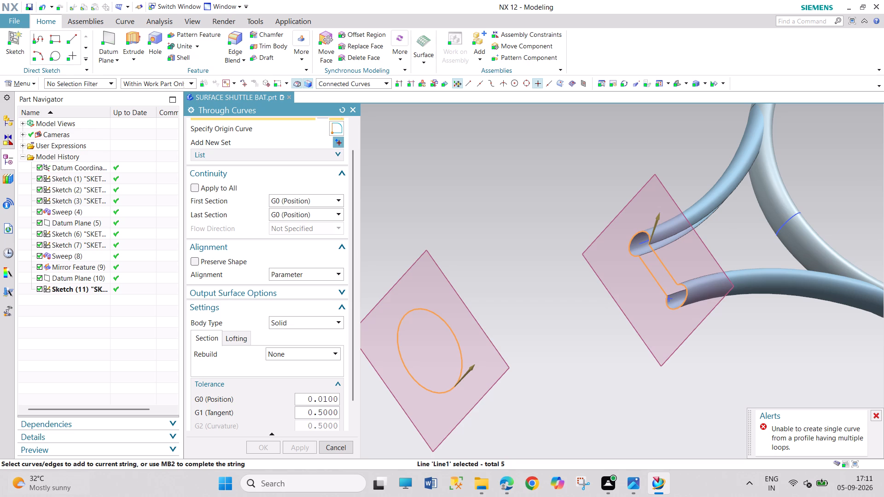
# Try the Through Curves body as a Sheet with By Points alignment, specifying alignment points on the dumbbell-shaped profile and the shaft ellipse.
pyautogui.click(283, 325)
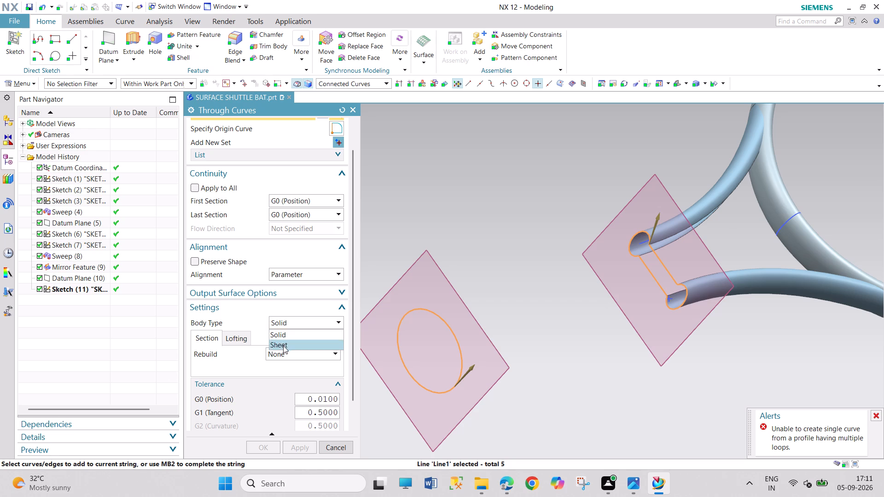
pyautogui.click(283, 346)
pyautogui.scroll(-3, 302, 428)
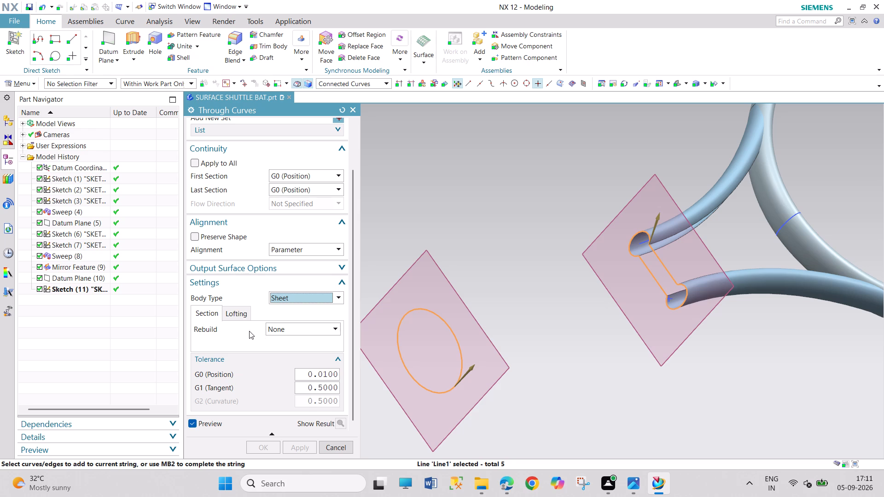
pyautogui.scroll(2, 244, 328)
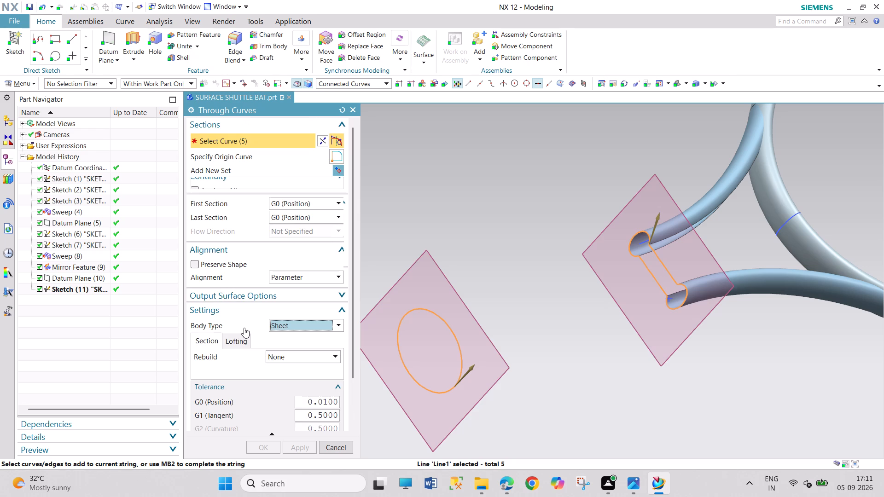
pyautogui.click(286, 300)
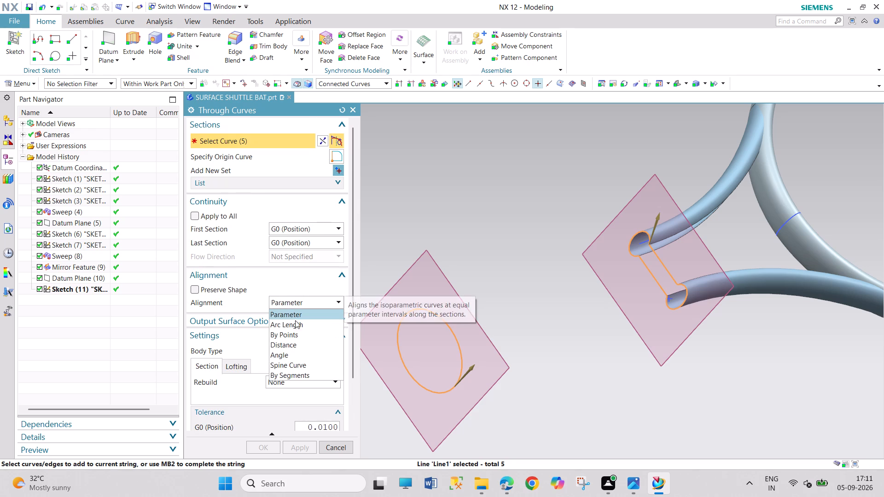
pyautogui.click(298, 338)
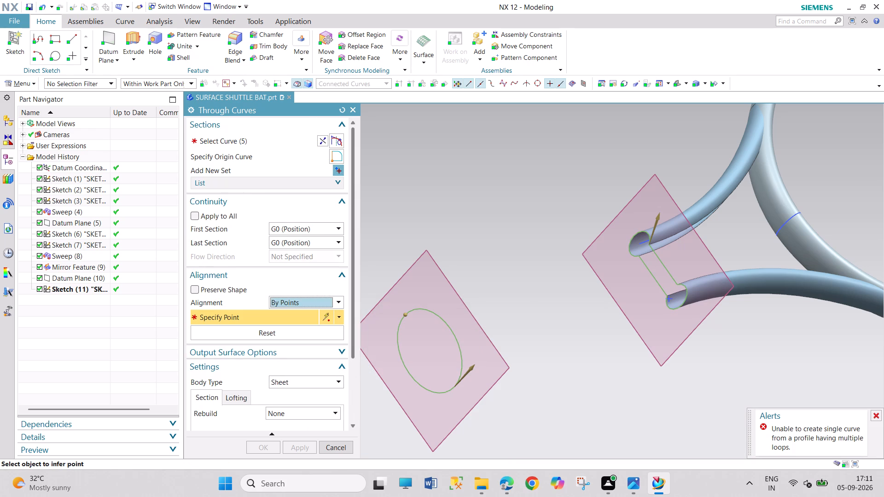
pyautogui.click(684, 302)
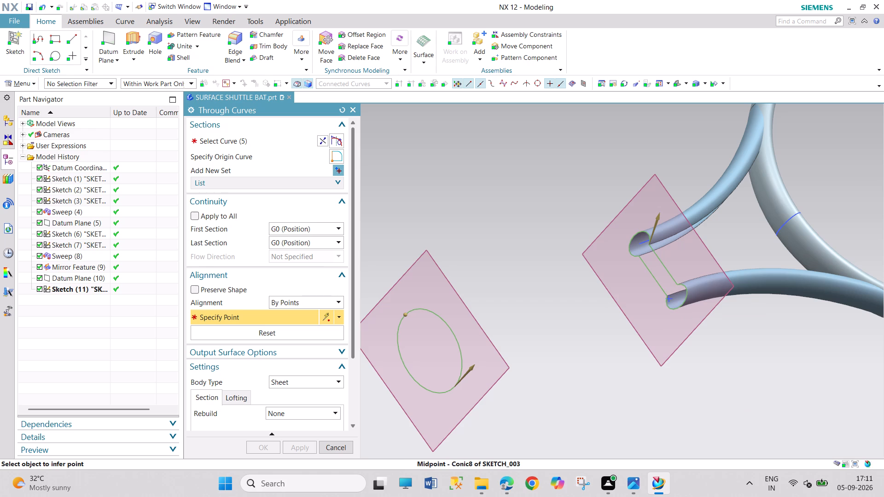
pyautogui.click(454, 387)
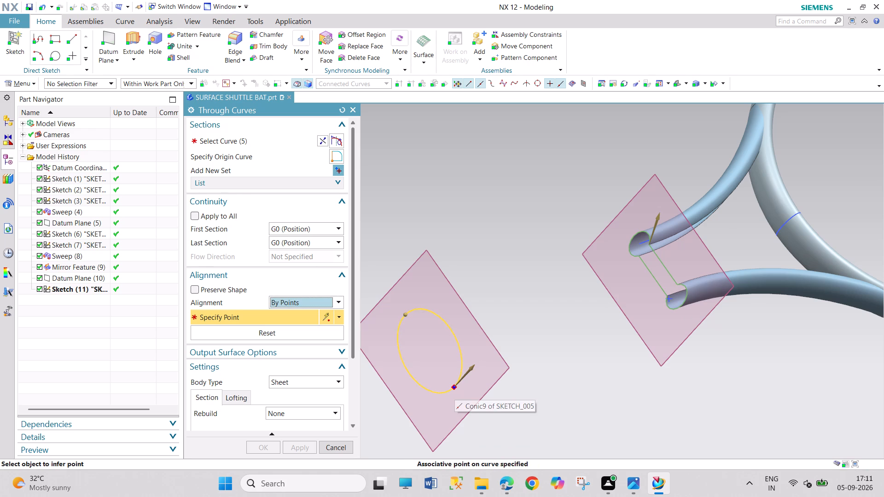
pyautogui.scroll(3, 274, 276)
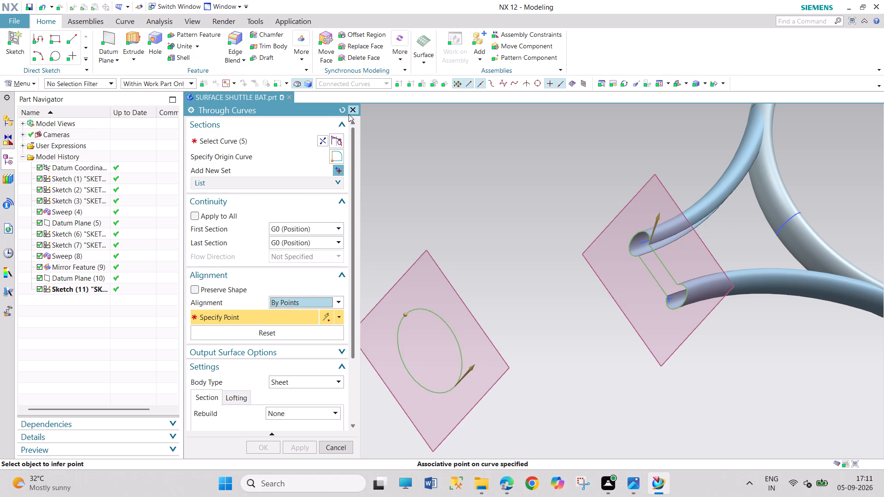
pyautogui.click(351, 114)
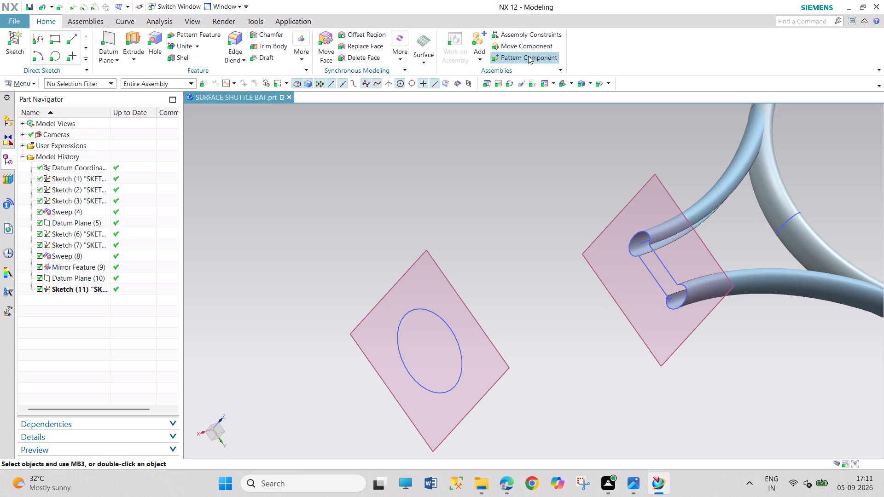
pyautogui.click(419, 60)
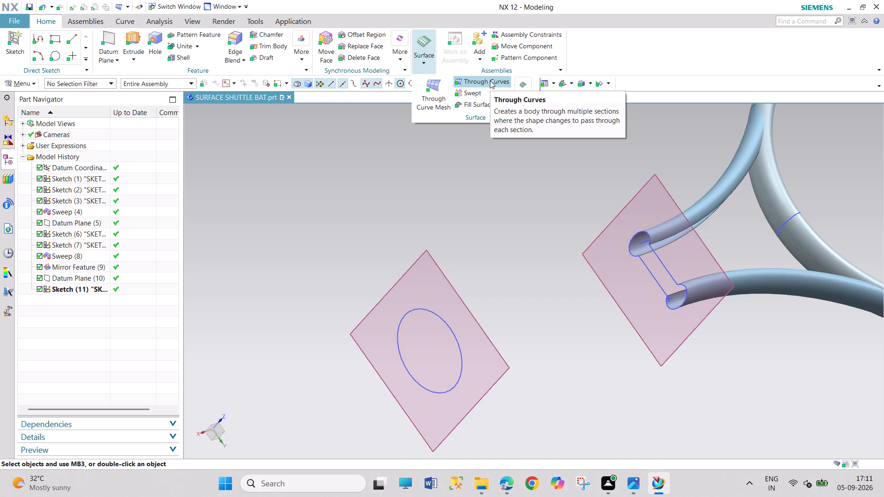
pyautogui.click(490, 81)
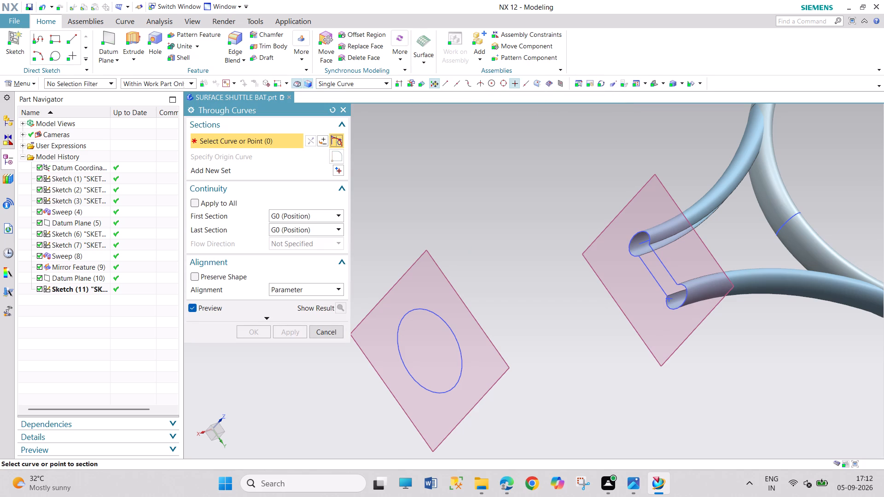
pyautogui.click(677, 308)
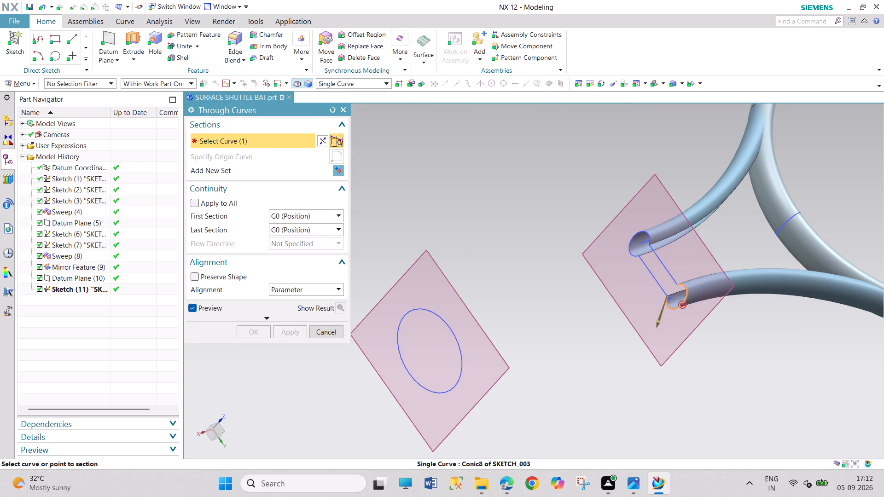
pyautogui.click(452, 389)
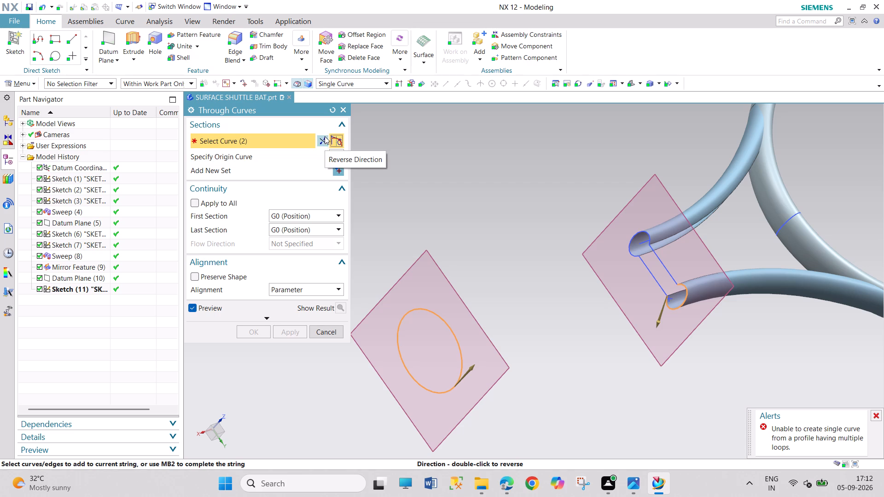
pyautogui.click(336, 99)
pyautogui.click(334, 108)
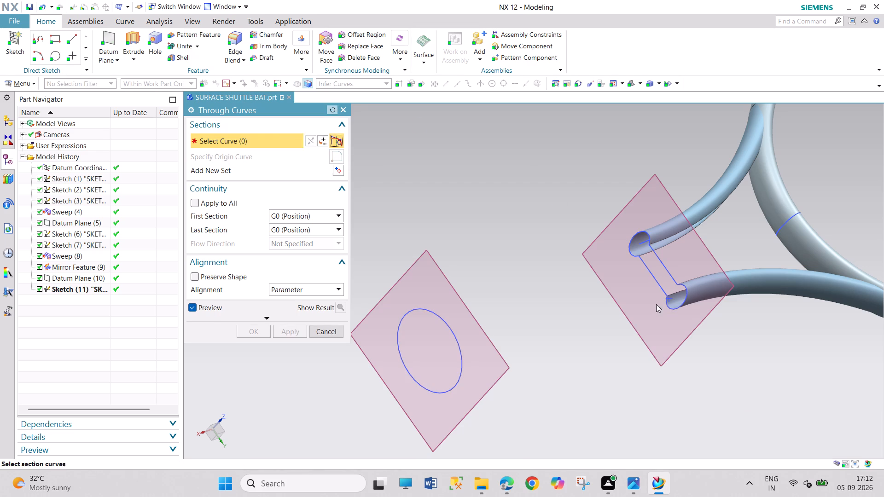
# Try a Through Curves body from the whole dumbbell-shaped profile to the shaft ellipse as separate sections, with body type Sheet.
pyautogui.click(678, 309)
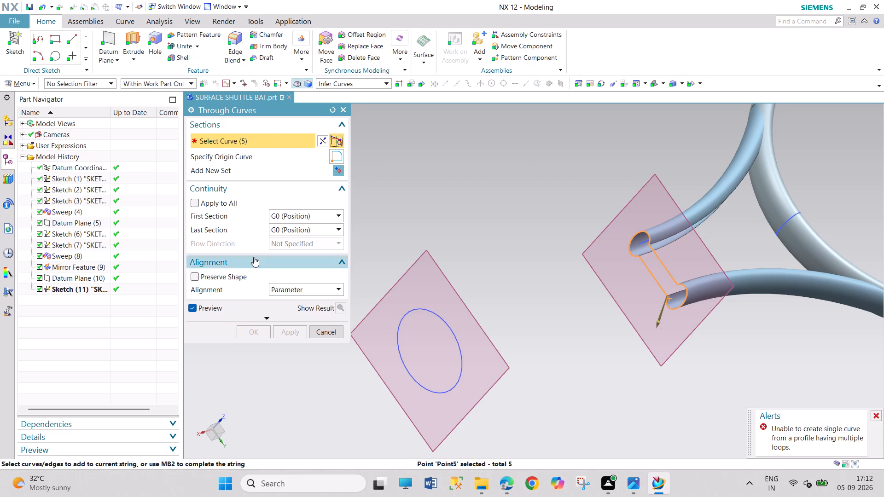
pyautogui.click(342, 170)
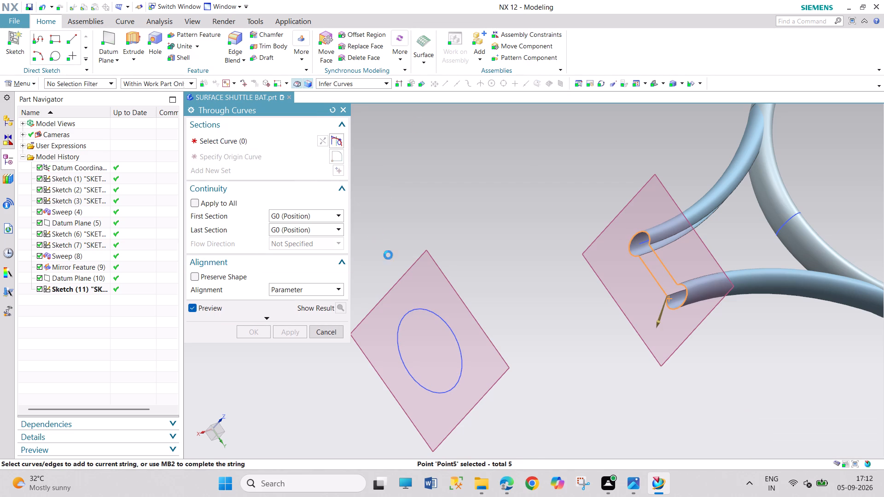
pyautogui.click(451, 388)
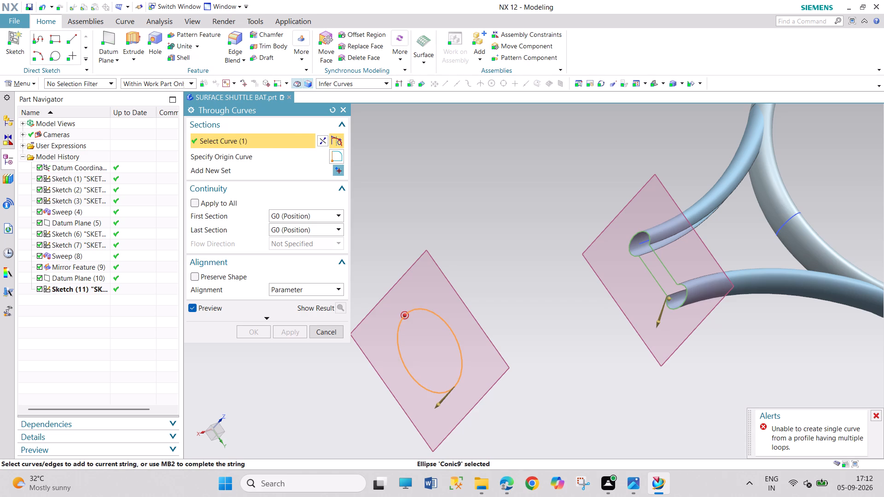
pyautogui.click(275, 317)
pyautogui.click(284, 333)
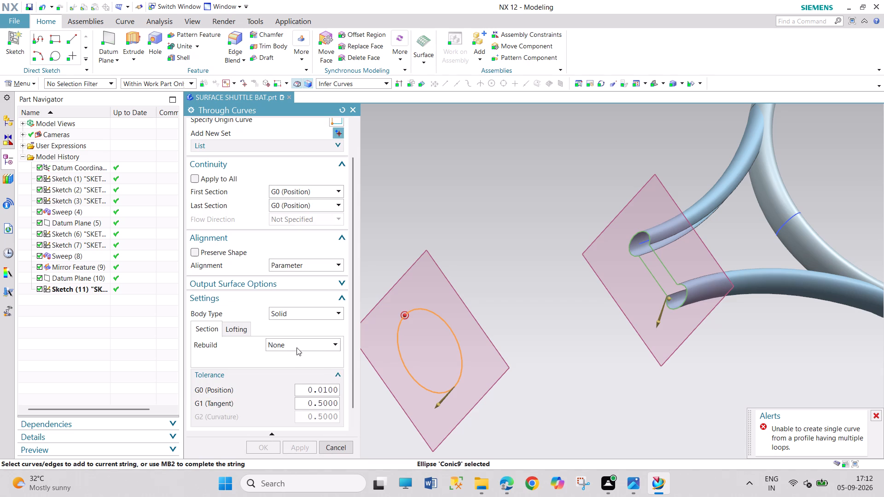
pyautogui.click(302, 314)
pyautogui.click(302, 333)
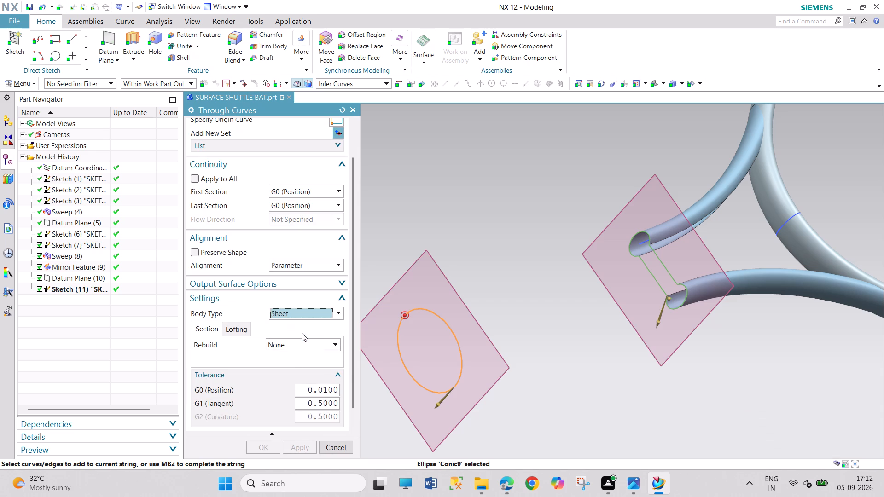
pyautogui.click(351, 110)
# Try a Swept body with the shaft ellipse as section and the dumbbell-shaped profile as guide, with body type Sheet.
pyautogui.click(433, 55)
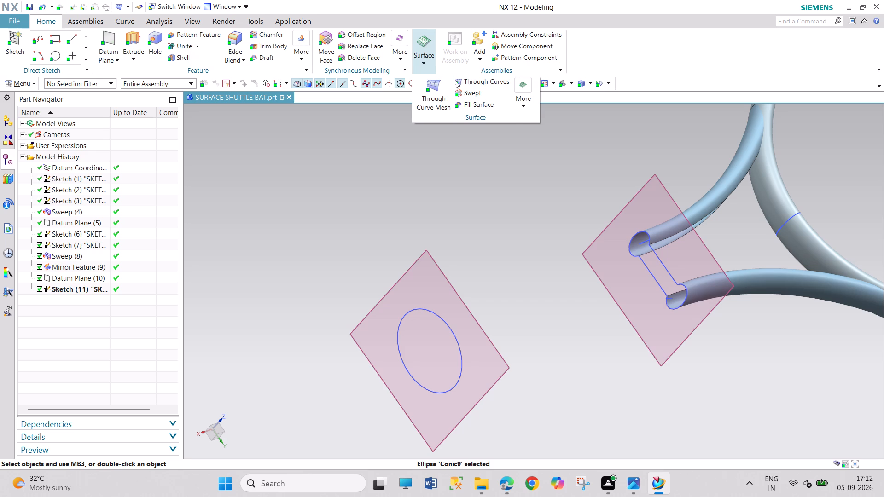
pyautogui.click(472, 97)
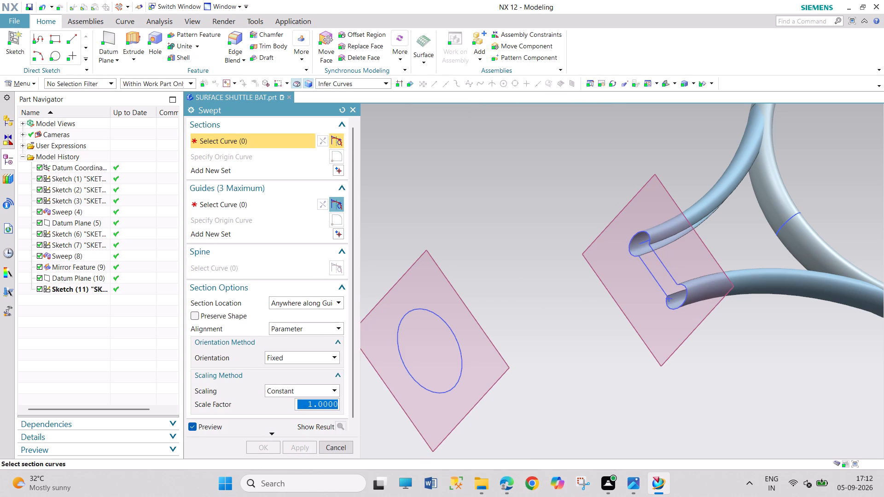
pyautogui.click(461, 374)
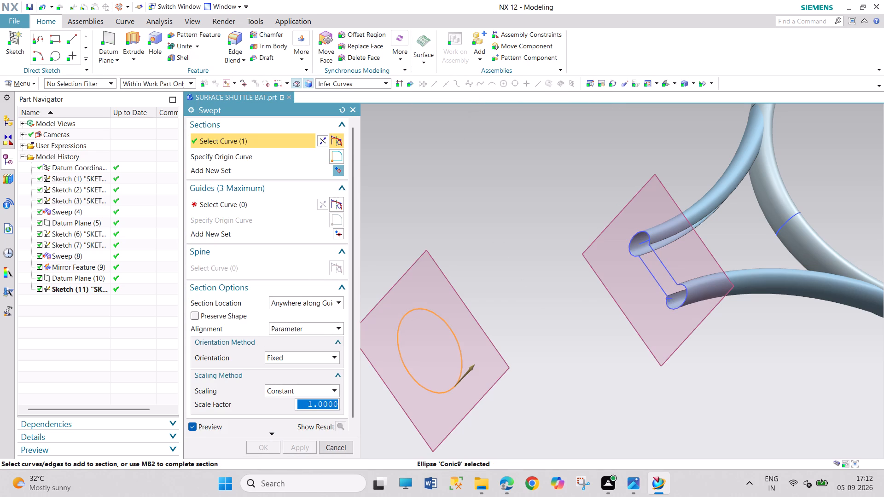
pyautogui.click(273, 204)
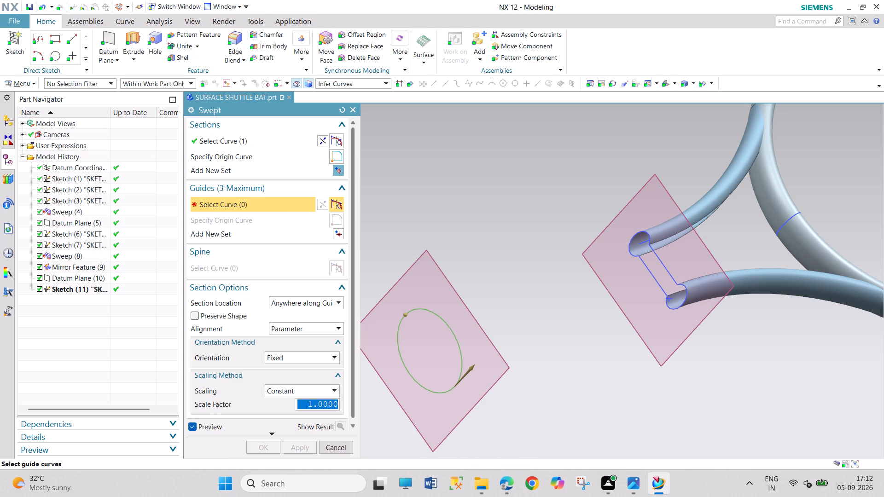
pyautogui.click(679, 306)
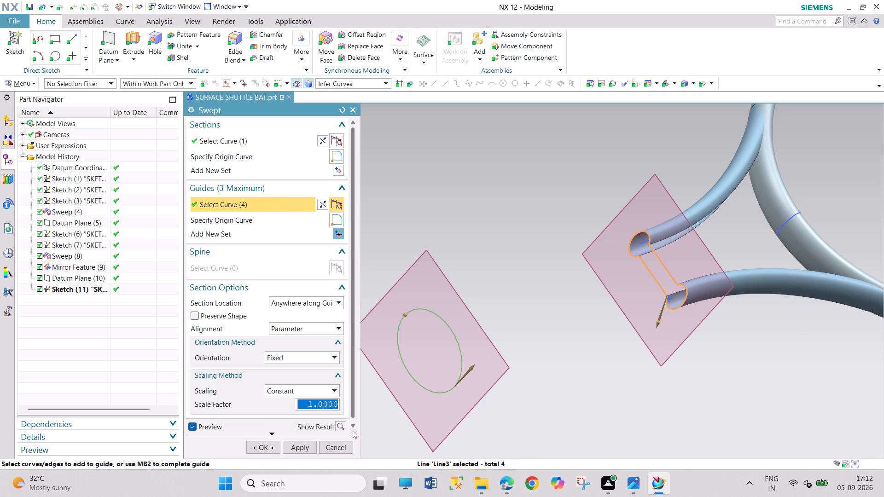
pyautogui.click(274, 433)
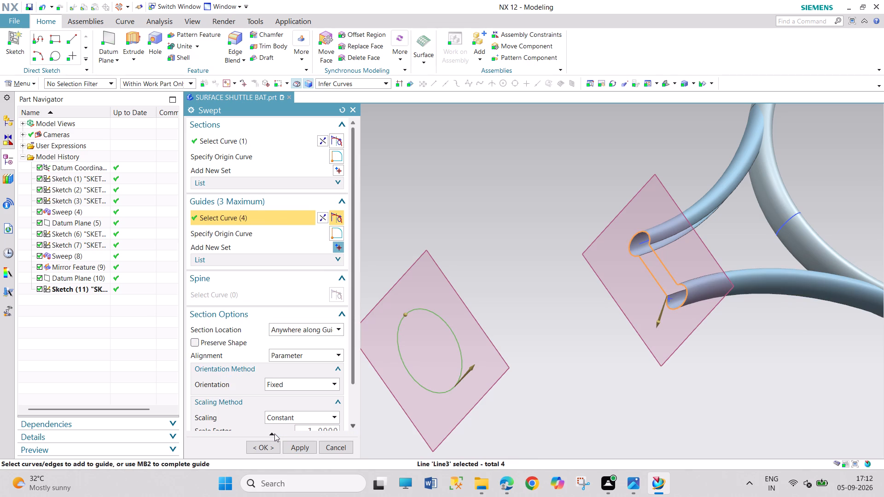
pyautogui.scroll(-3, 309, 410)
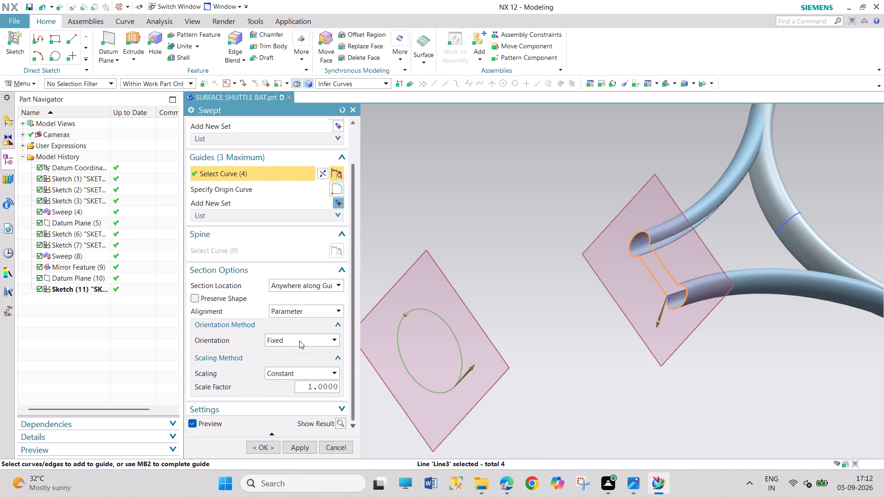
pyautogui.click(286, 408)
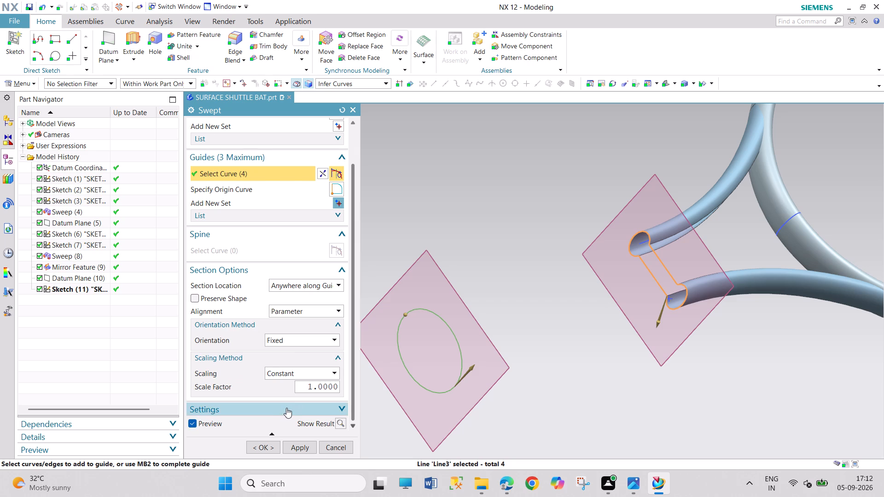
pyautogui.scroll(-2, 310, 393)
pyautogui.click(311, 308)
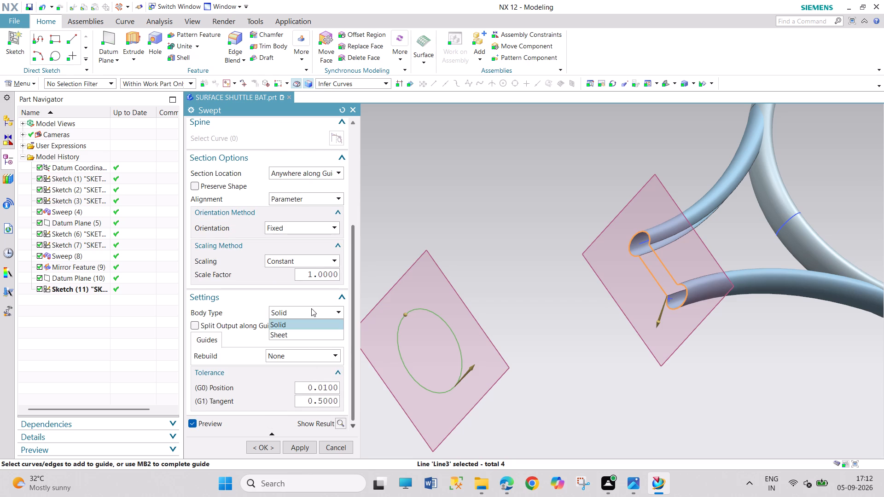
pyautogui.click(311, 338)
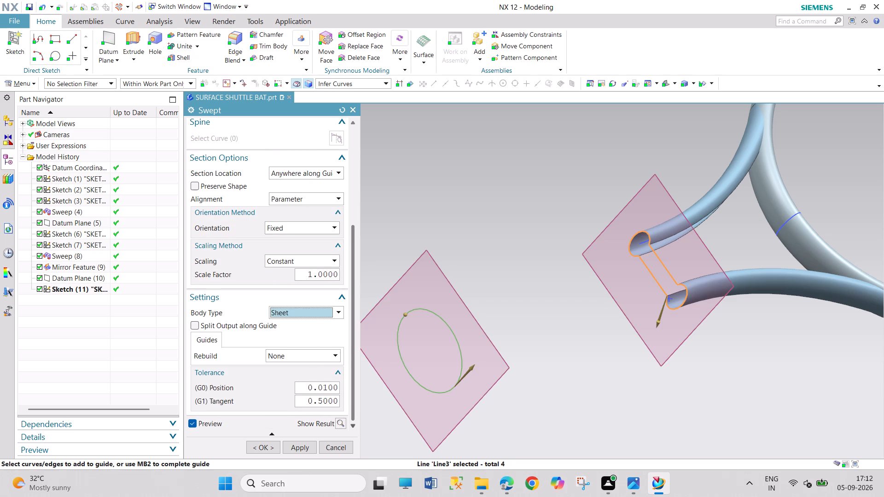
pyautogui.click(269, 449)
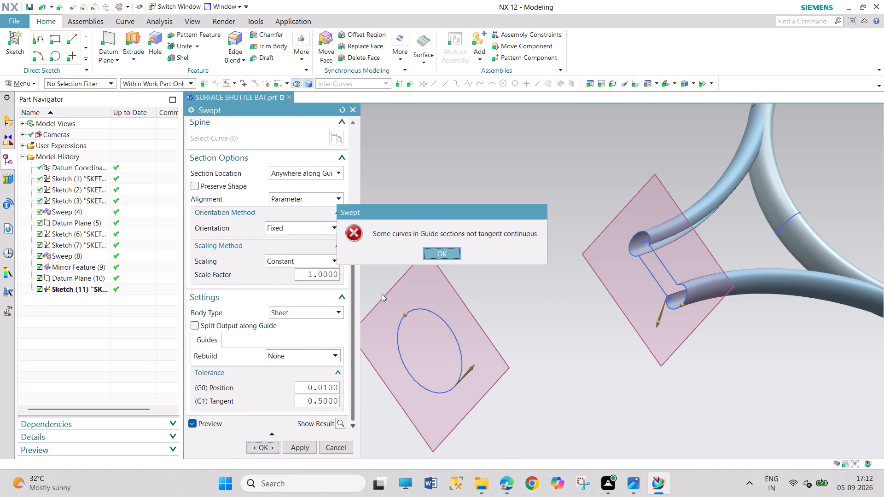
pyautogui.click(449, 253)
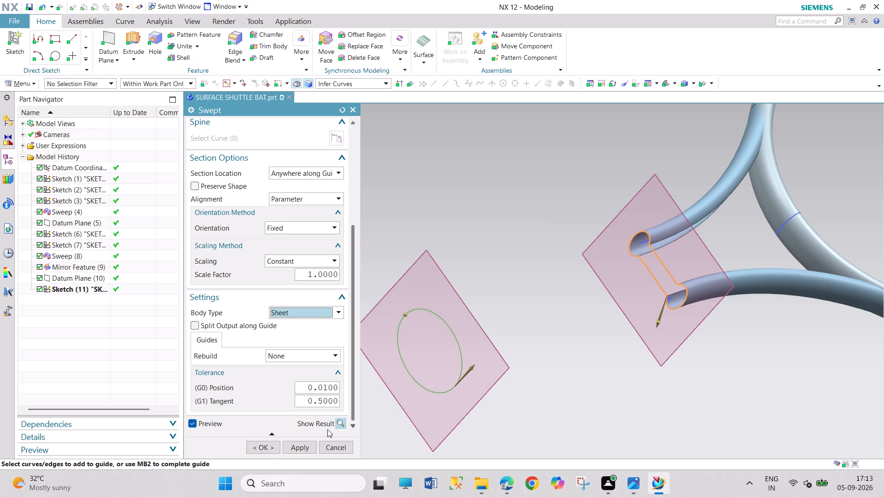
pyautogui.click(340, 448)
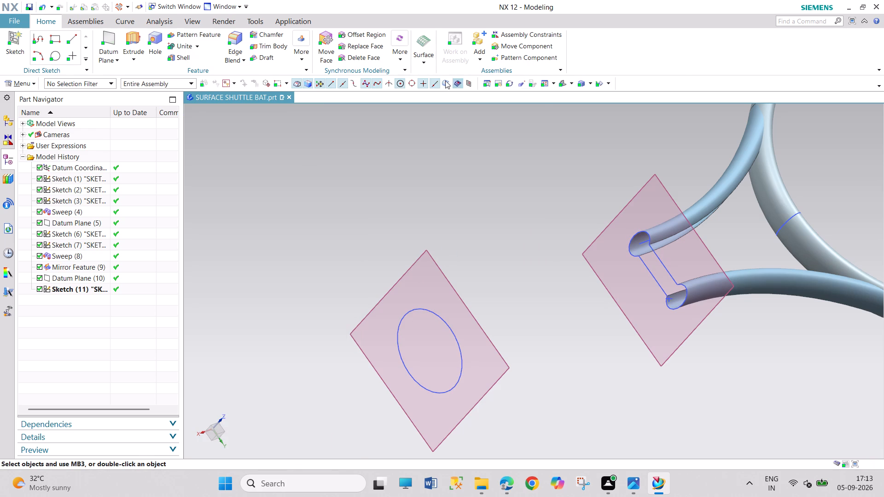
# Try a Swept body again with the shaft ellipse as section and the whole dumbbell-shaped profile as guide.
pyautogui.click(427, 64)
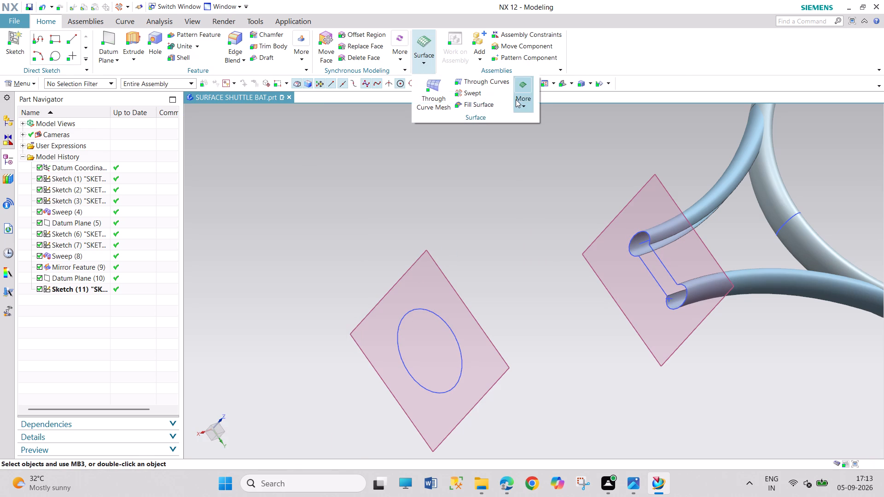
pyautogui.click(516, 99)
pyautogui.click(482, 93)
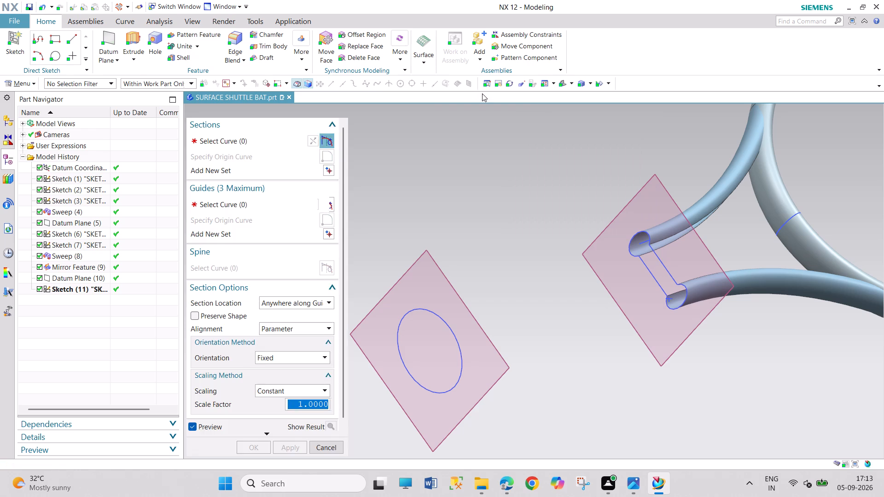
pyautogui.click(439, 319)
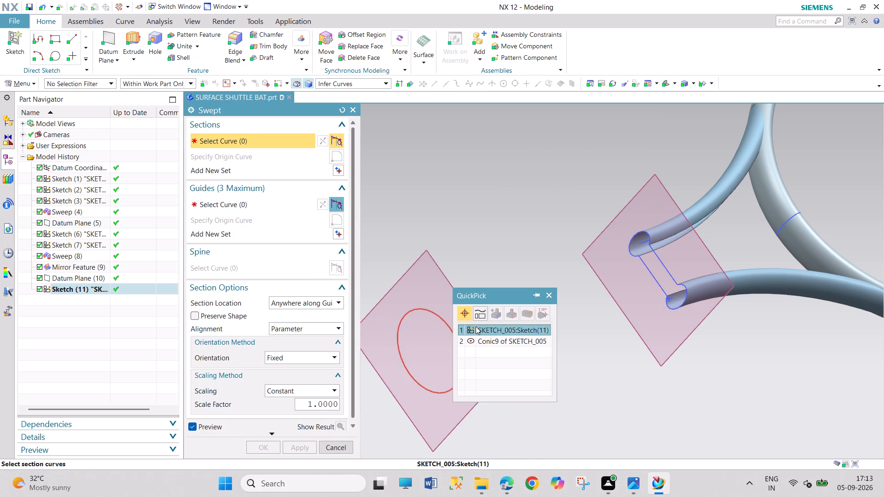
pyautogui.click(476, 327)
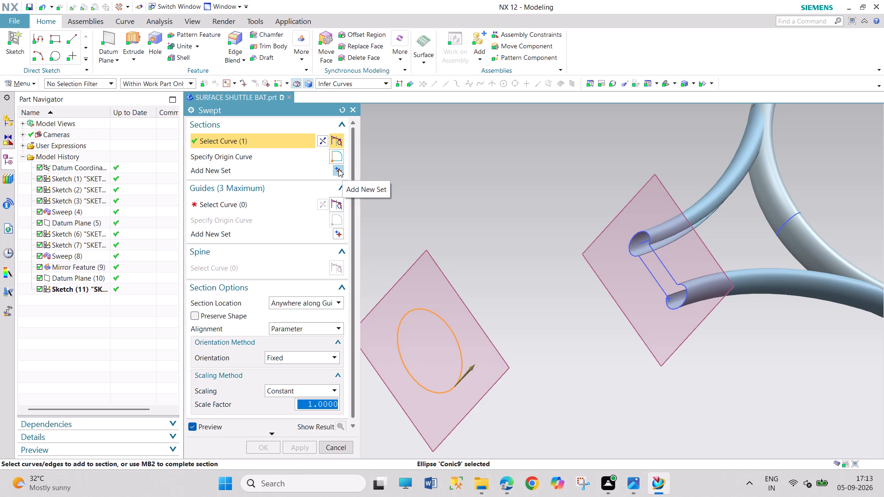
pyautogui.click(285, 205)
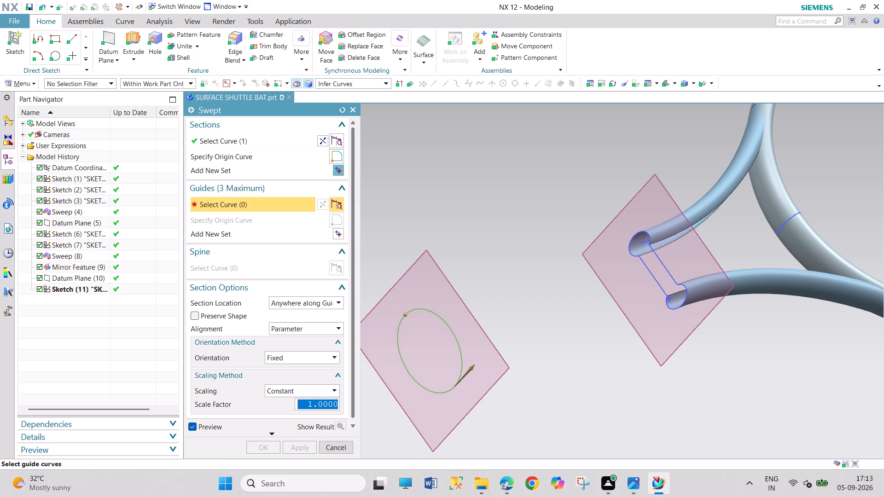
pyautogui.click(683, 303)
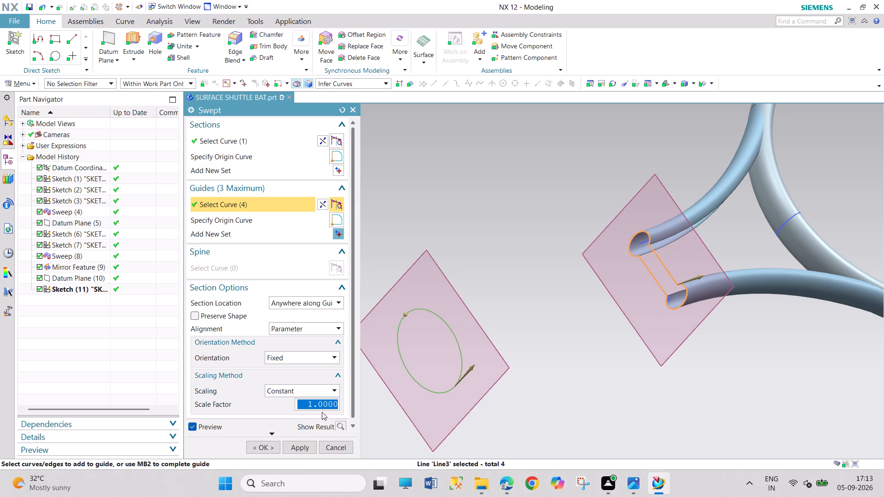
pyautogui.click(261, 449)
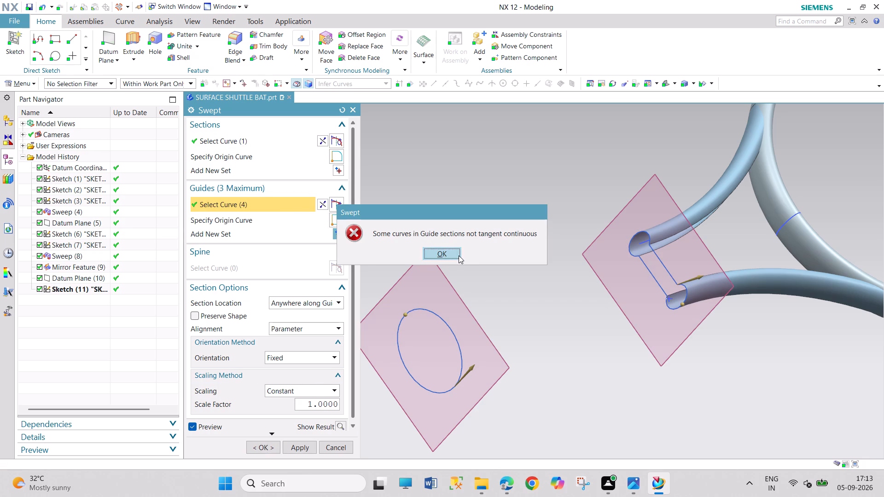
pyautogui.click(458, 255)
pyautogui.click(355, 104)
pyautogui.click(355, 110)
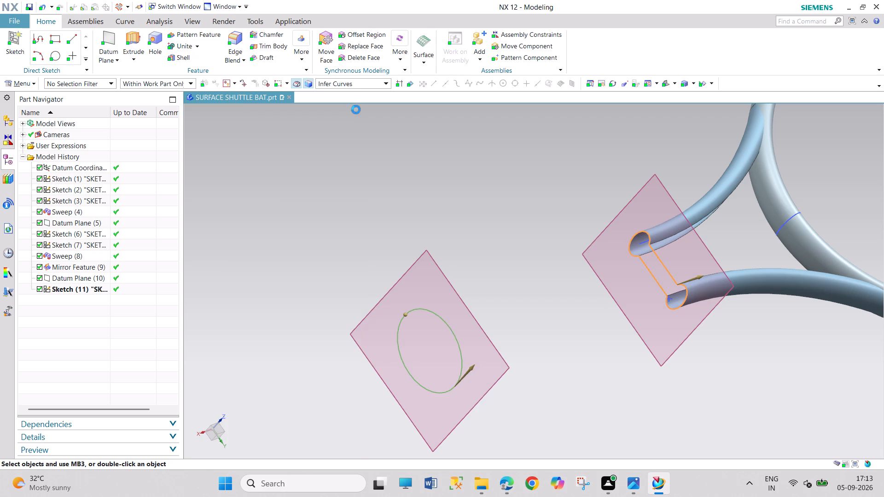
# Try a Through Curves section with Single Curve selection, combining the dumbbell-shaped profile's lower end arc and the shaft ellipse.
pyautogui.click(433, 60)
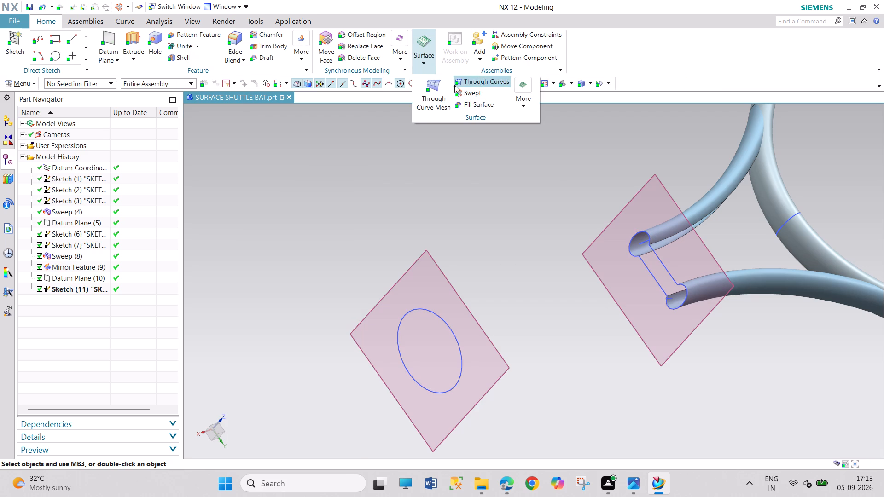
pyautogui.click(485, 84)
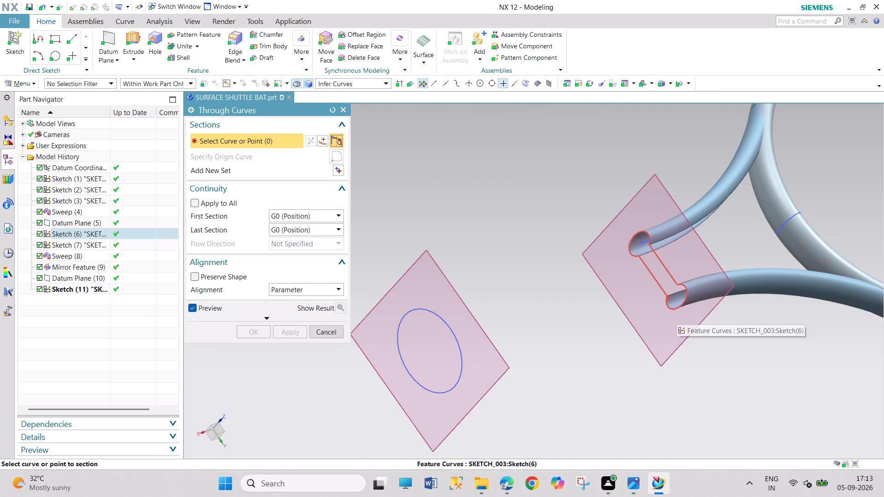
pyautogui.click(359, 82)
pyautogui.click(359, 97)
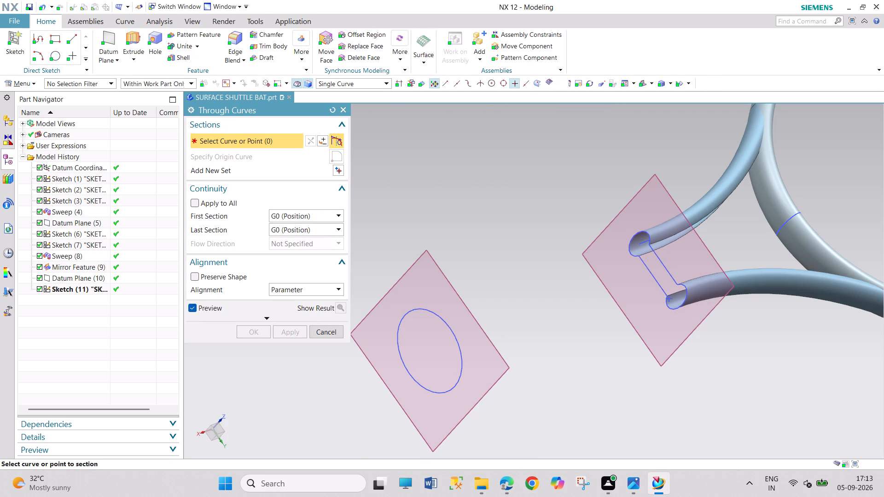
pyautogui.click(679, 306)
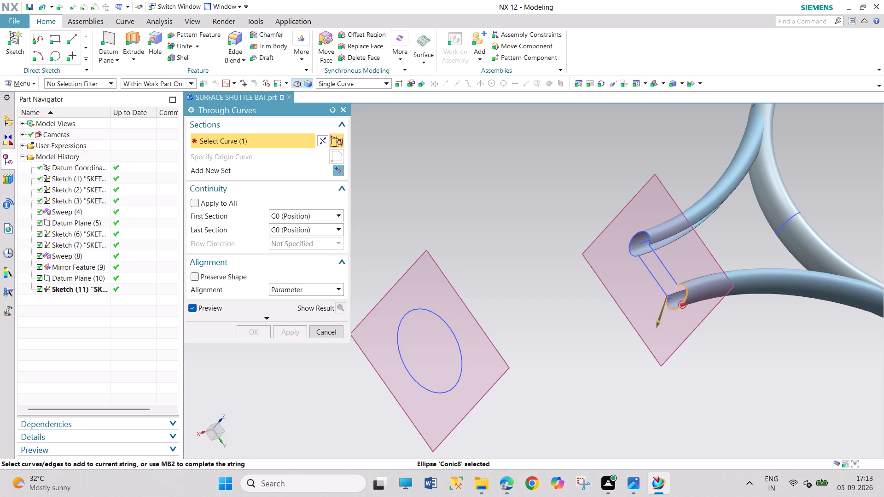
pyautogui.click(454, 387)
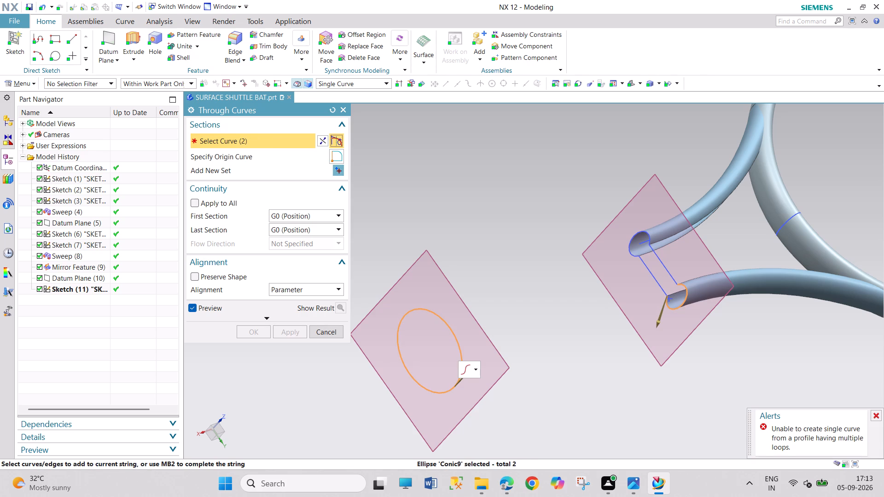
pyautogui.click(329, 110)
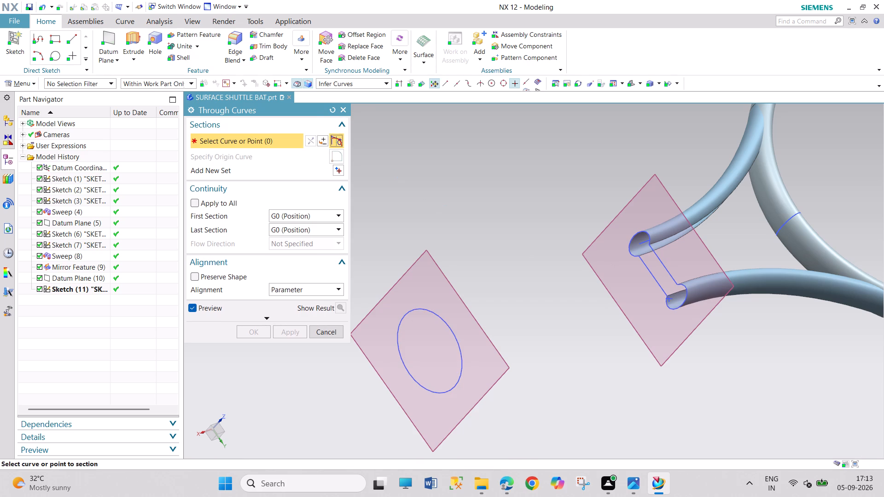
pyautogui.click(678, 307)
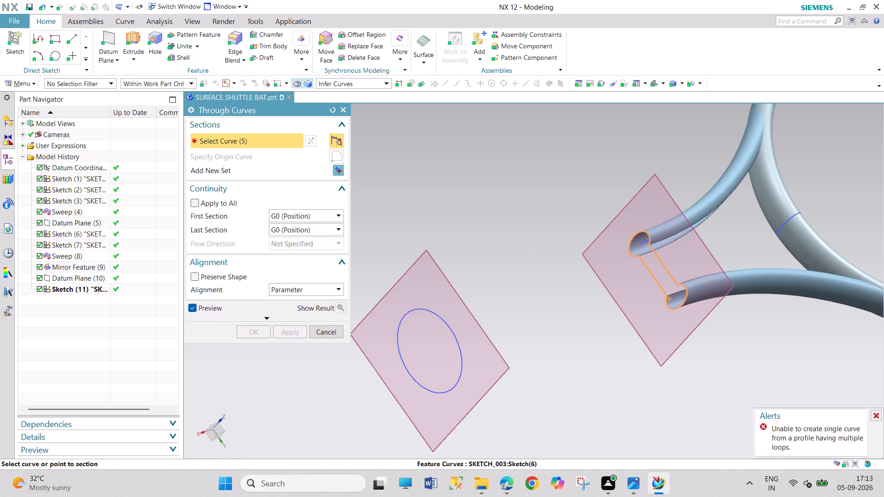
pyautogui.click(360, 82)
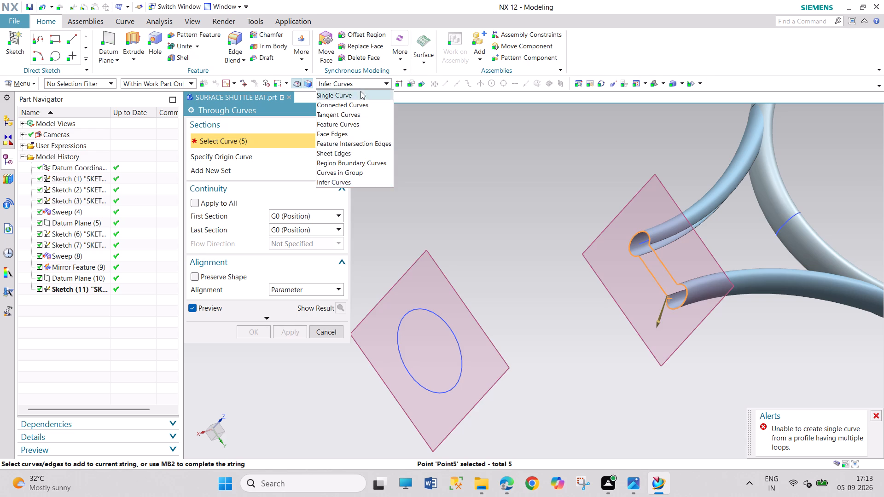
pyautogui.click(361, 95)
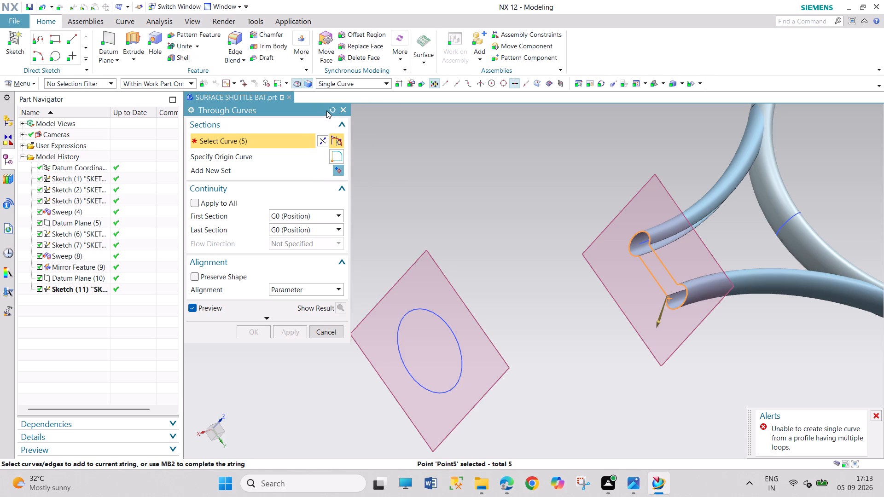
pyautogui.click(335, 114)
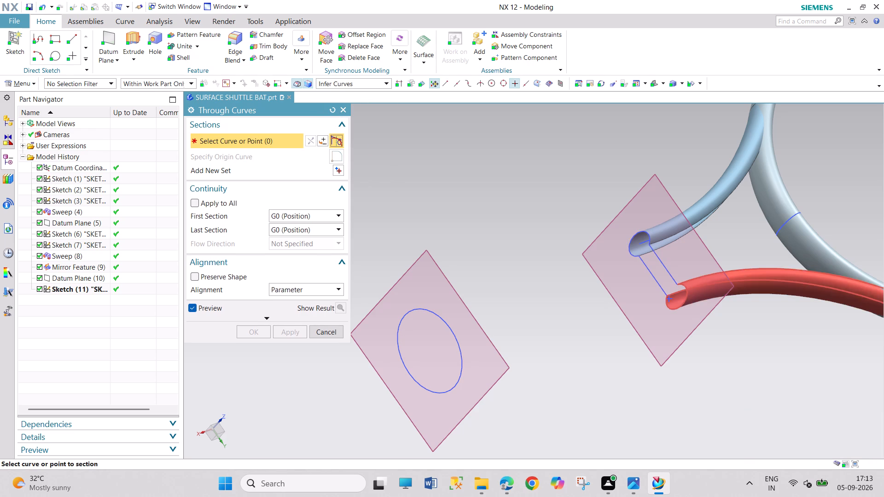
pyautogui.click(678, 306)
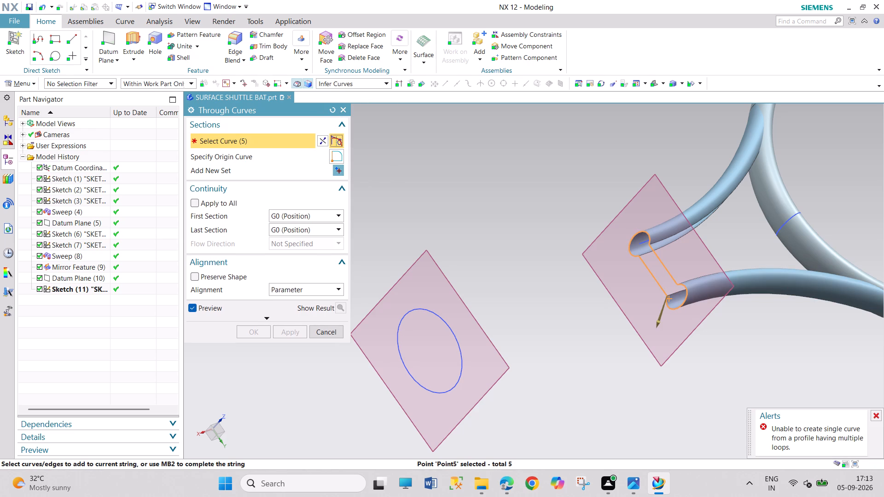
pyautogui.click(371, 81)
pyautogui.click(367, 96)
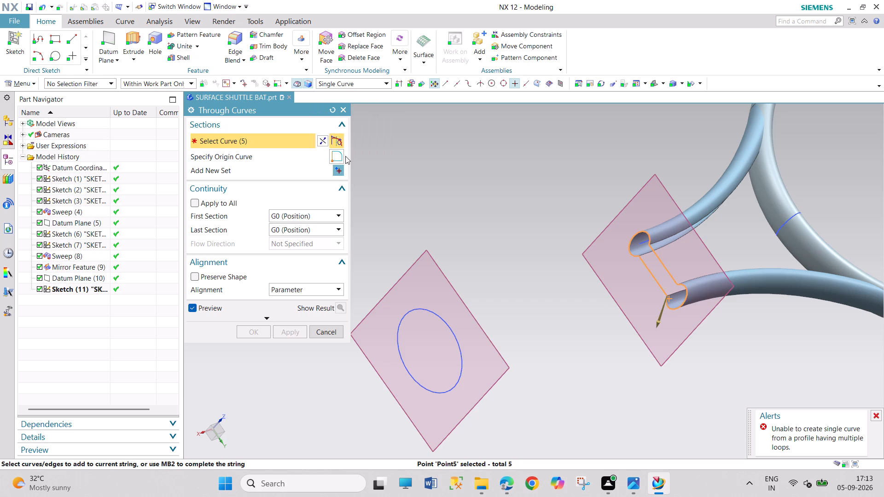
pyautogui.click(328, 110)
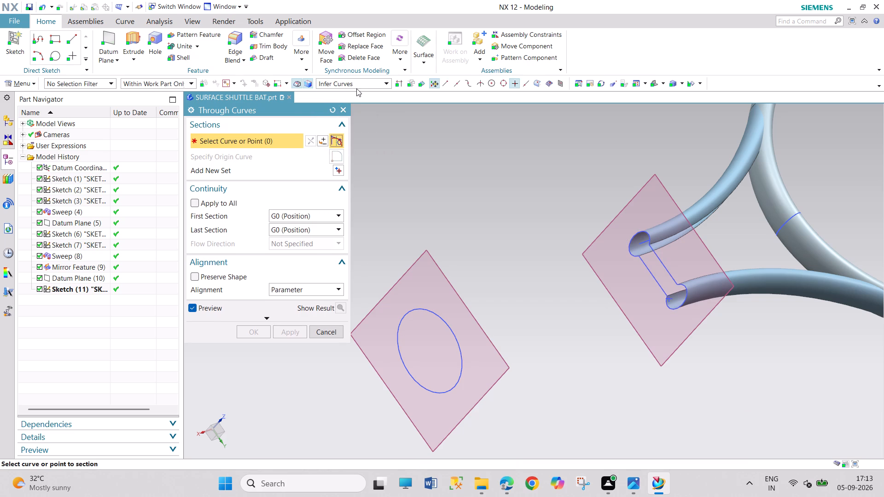
# Set up the Through Curves body with Single Curve selection, using the dumbbell-shaped profile's lower end arc and the shaft ellipse as separate sections.
pyautogui.click(361, 83)
pyautogui.click(363, 92)
pyautogui.click(681, 306)
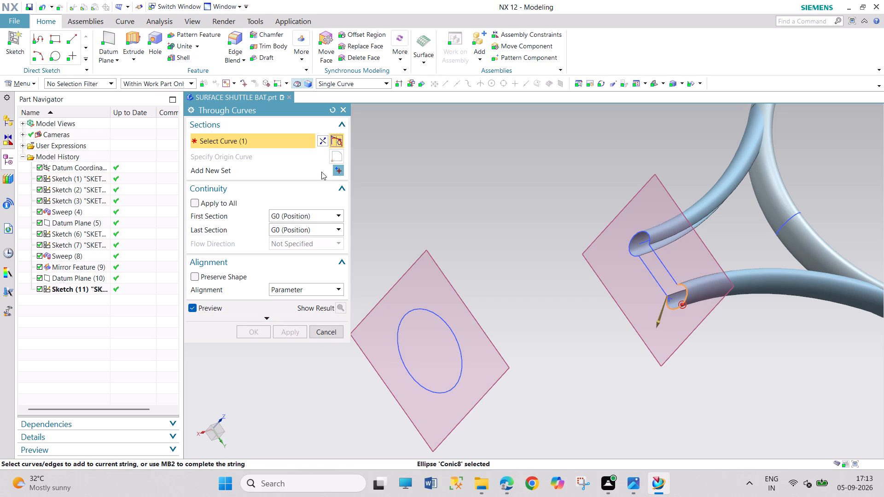
pyautogui.click(336, 172)
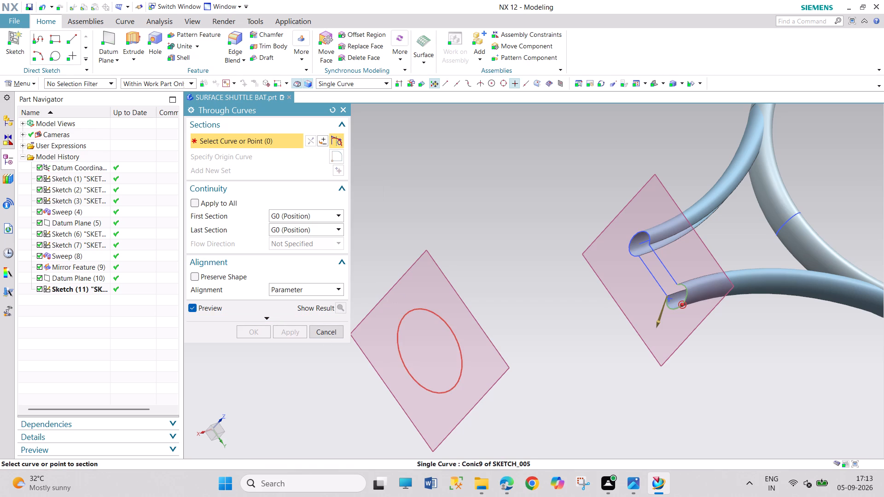
pyautogui.click(452, 388)
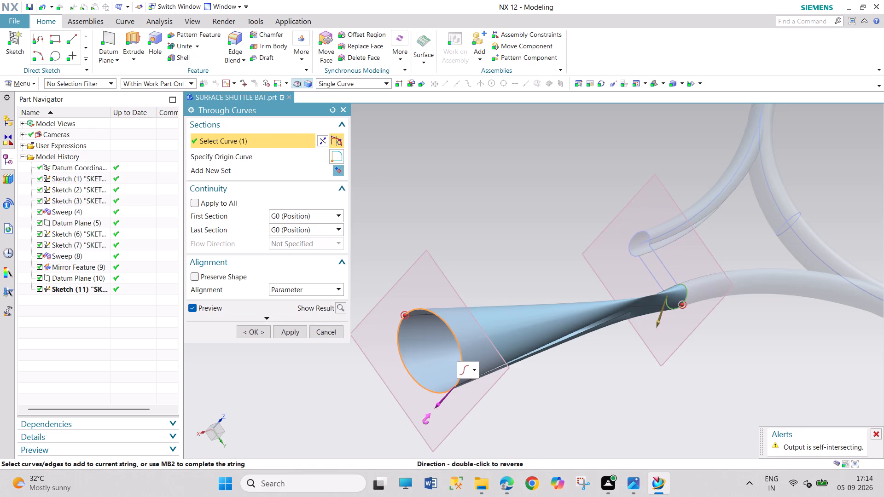
pyautogui.middleClick(604, 382)
# Set the Through Curves alignment to By Points and move an alignment point on the shaft ellipse to about 13%.
pyautogui.moveTo(604, 381); pyautogui.dragTo(593, 362, button='middle')
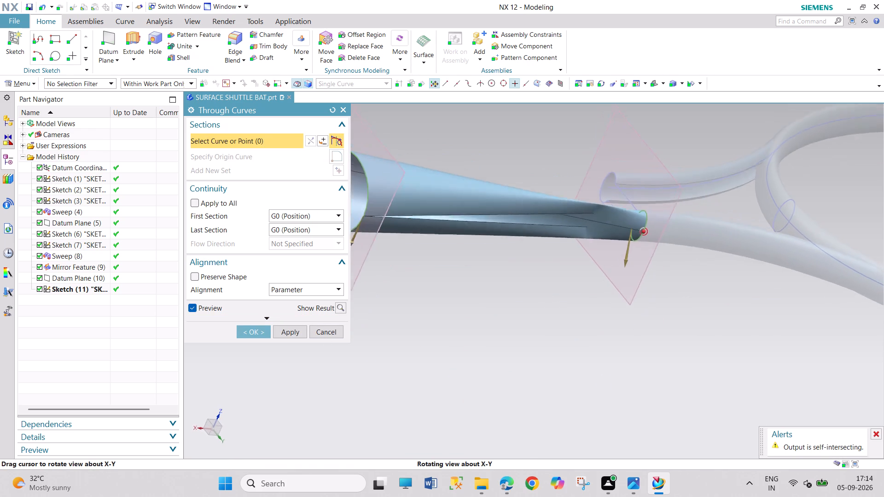
pyautogui.moveTo(593, 362); pyautogui.dragTo(597, 369, button='middle')
pyautogui.click(302, 289)
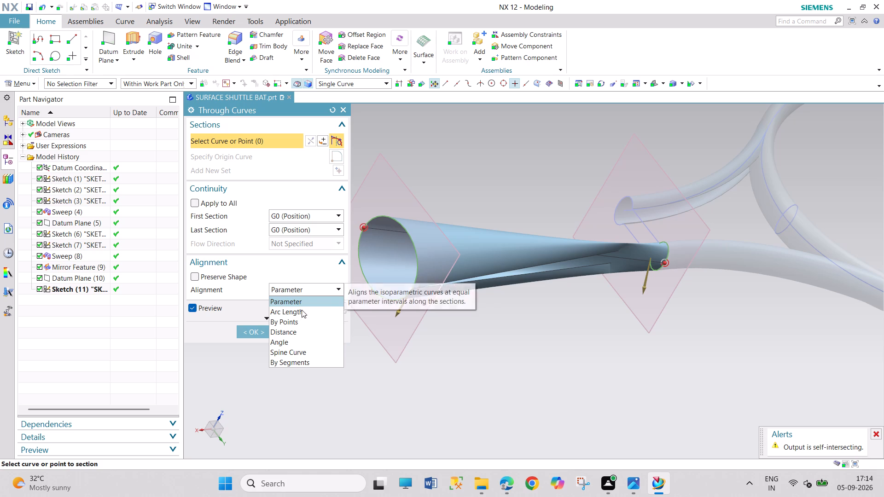
pyautogui.click(302, 323)
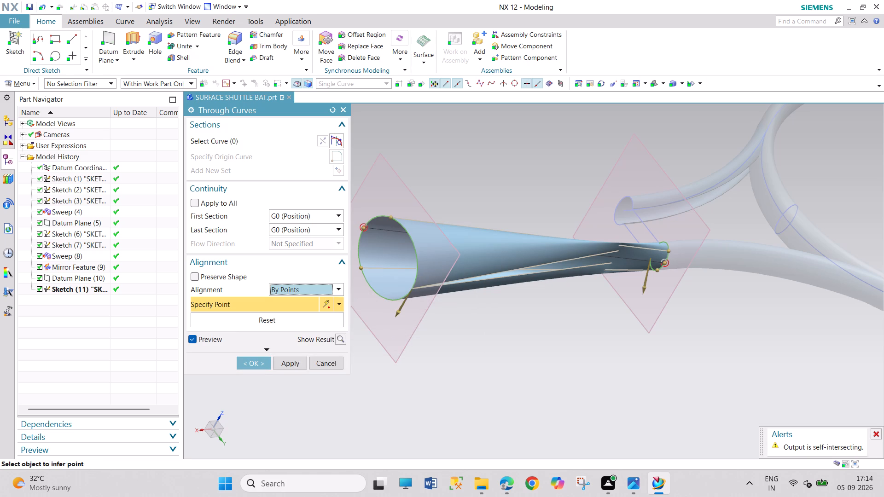
pyautogui.moveTo(390, 218); pyautogui.dragTo(423, 263)
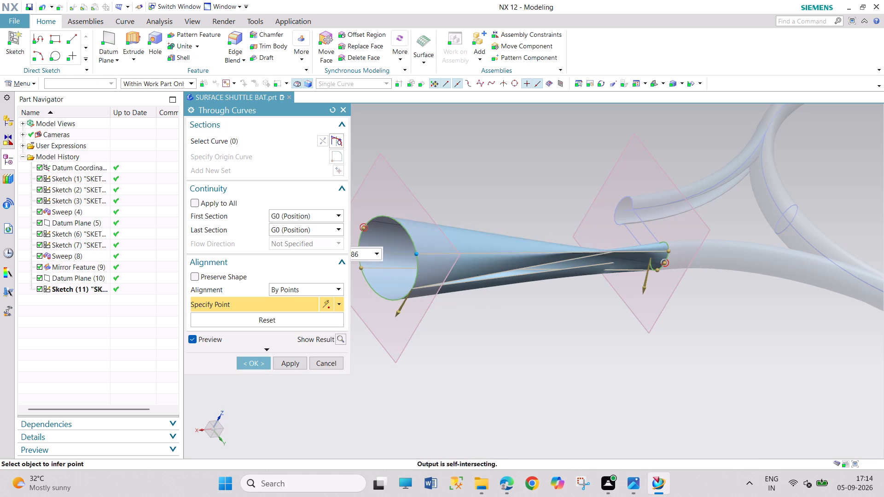
pyautogui.moveTo(423, 263); pyautogui.dragTo(438, 249)
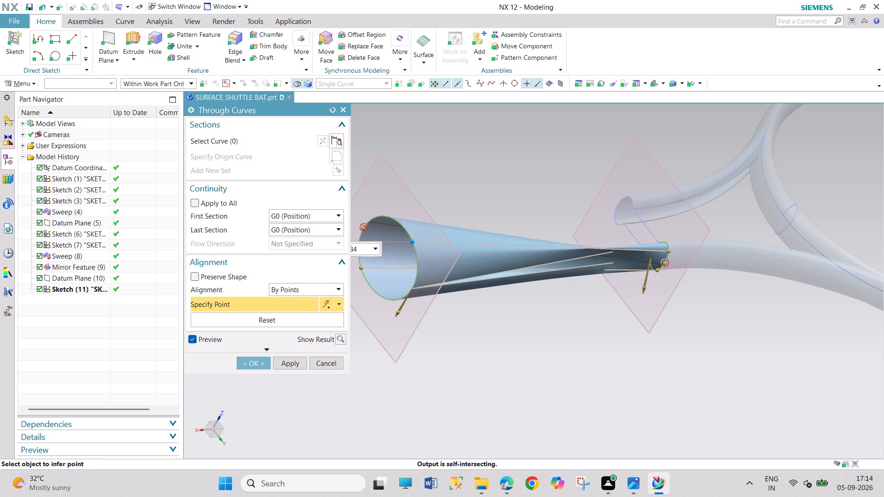
pyautogui.moveTo(438, 249); pyautogui.dragTo(389, 308)
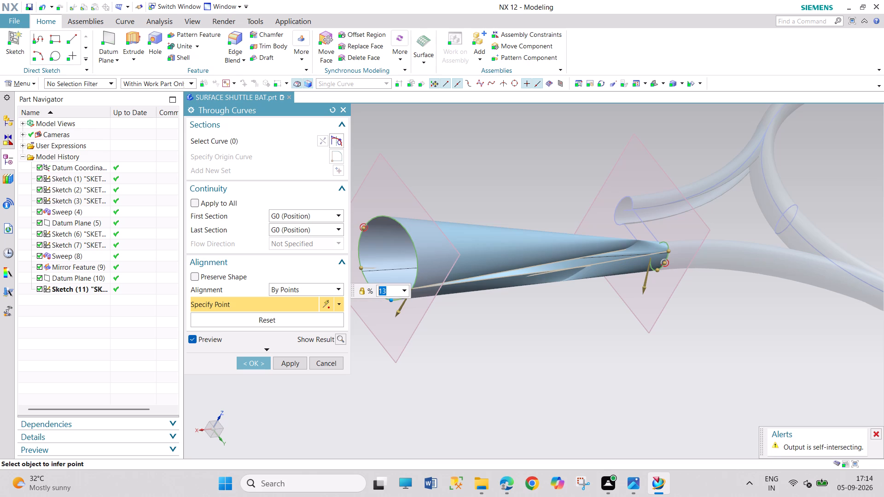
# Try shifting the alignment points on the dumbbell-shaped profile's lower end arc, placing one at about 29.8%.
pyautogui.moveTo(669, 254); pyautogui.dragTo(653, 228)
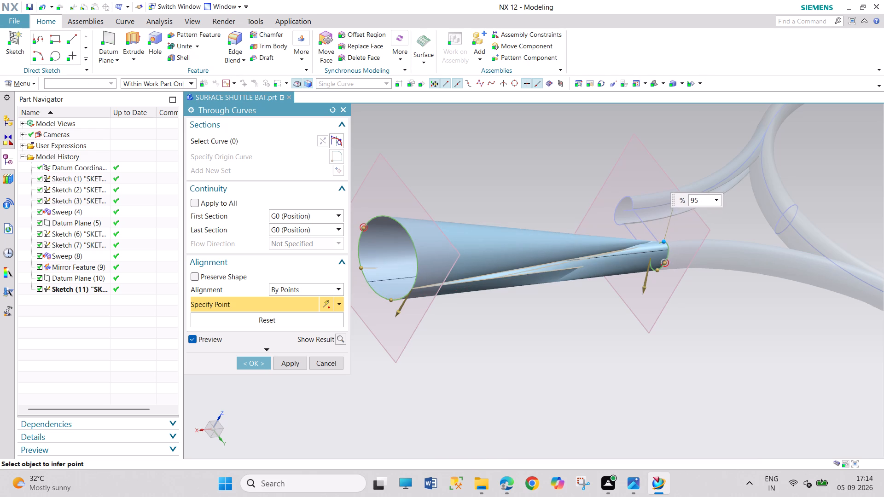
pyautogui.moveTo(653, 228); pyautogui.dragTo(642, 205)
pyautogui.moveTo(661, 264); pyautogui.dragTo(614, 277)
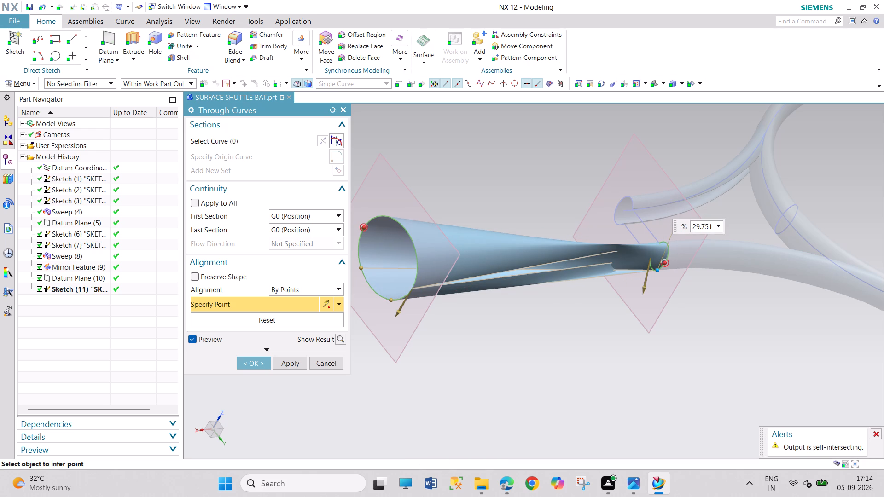
# Reposition the shaft ellipse's alignment points to about 78% and 93%, with the matching end-arc point at about 88.1%.
pyautogui.moveTo(453, 325); pyautogui.dragTo(476, 328, button='middle')
pyautogui.moveTo(669, 261); pyautogui.dragTo(717, 220)
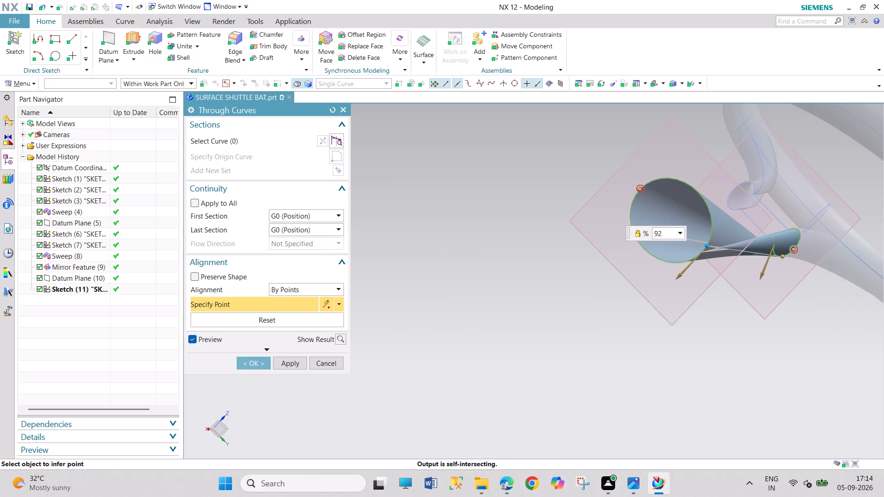
pyautogui.moveTo(717, 220); pyautogui.dragTo(711, 189)
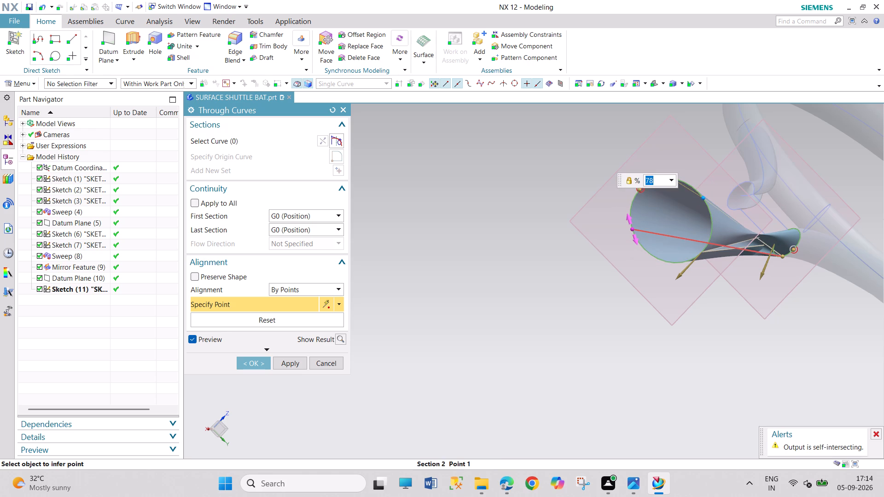
pyautogui.moveTo(631, 230); pyautogui.dragTo(699, 222)
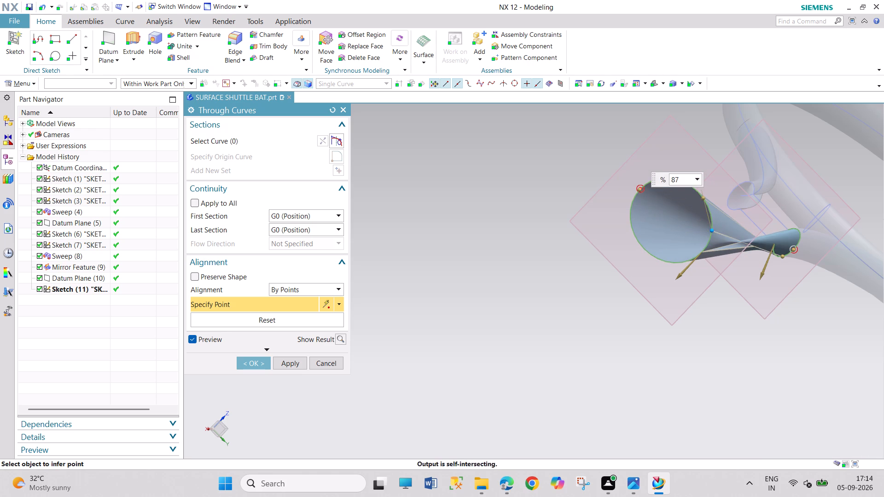
pyautogui.moveTo(699, 222); pyautogui.dragTo(701, 235)
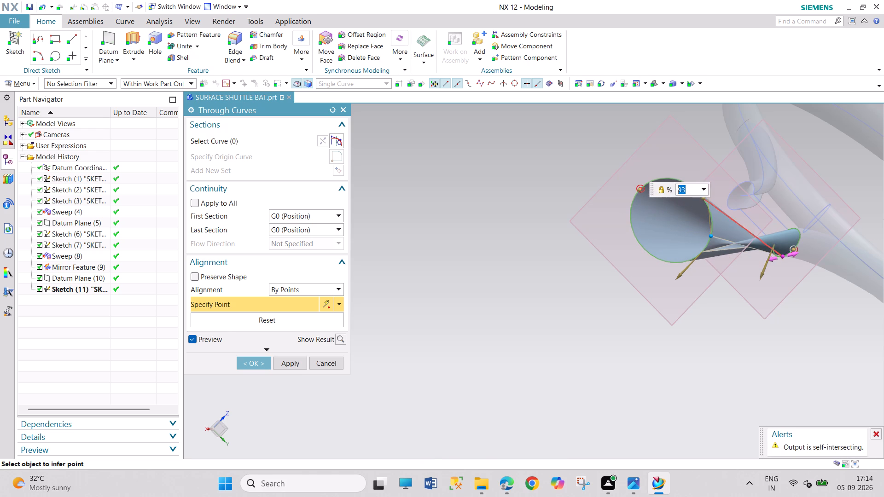
pyautogui.moveTo(784, 259); pyautogui.dragTo(796, 225)
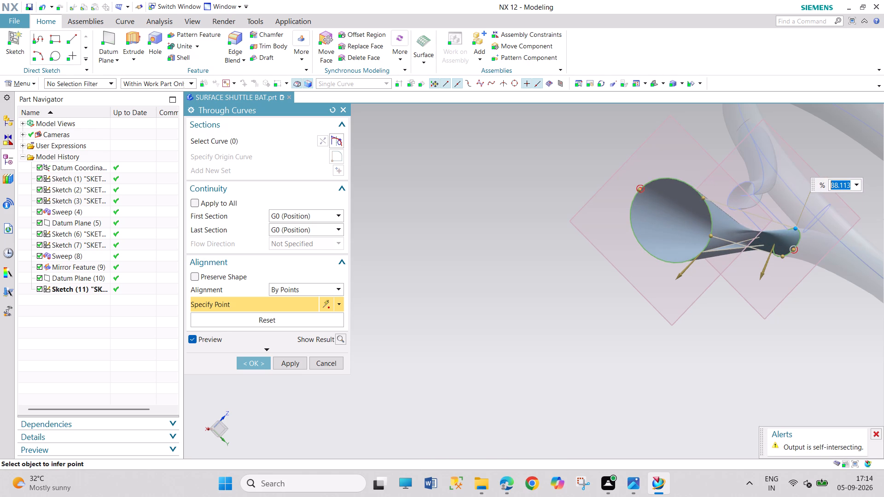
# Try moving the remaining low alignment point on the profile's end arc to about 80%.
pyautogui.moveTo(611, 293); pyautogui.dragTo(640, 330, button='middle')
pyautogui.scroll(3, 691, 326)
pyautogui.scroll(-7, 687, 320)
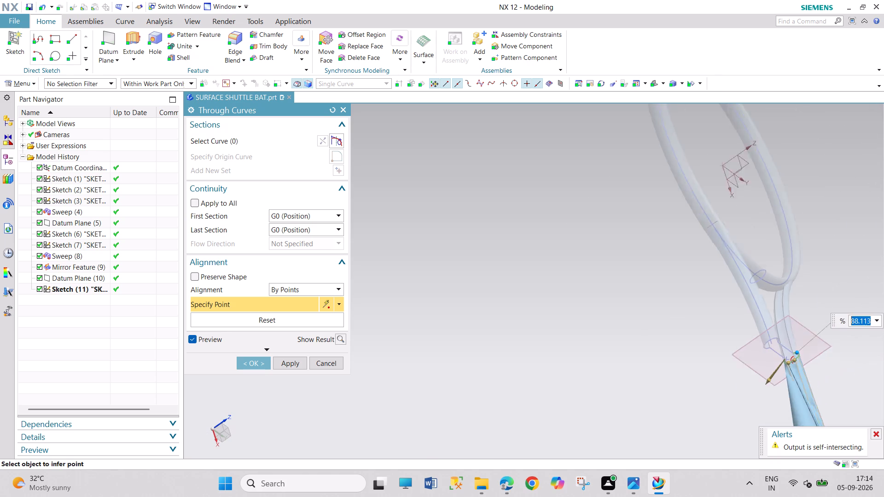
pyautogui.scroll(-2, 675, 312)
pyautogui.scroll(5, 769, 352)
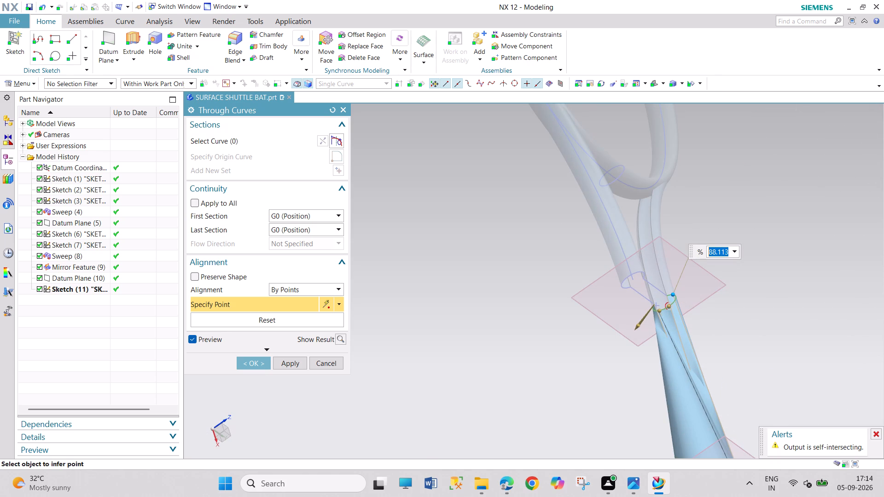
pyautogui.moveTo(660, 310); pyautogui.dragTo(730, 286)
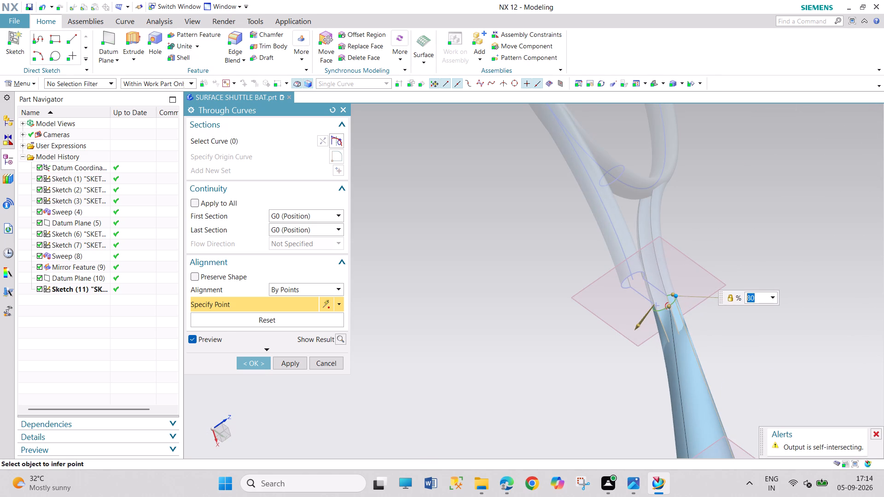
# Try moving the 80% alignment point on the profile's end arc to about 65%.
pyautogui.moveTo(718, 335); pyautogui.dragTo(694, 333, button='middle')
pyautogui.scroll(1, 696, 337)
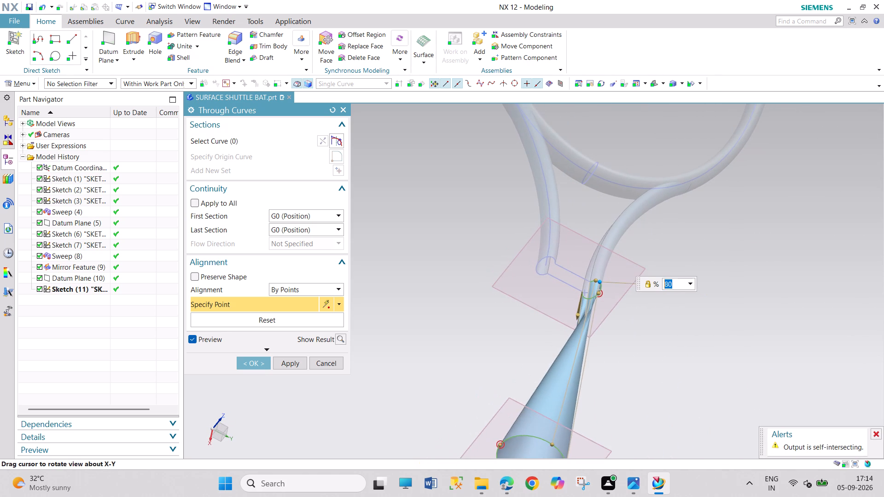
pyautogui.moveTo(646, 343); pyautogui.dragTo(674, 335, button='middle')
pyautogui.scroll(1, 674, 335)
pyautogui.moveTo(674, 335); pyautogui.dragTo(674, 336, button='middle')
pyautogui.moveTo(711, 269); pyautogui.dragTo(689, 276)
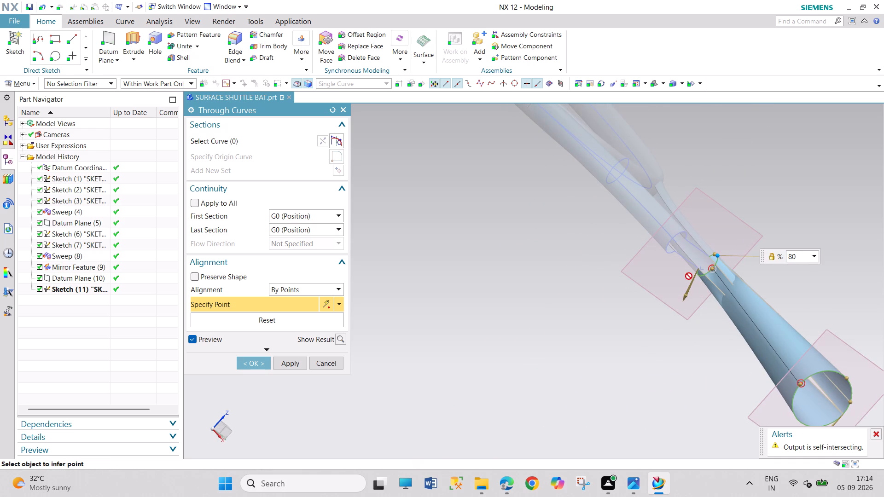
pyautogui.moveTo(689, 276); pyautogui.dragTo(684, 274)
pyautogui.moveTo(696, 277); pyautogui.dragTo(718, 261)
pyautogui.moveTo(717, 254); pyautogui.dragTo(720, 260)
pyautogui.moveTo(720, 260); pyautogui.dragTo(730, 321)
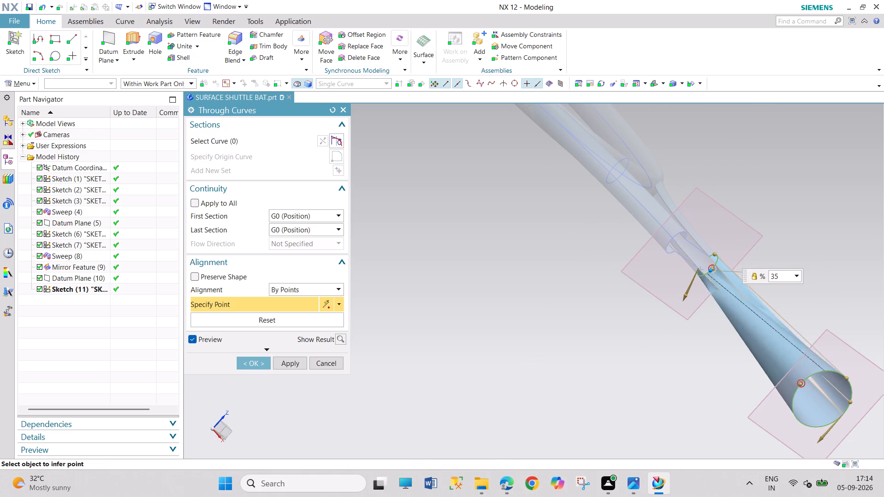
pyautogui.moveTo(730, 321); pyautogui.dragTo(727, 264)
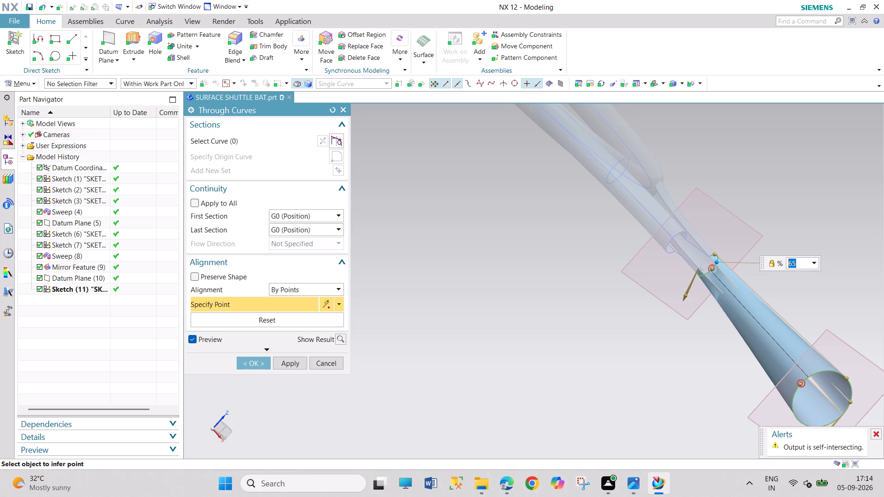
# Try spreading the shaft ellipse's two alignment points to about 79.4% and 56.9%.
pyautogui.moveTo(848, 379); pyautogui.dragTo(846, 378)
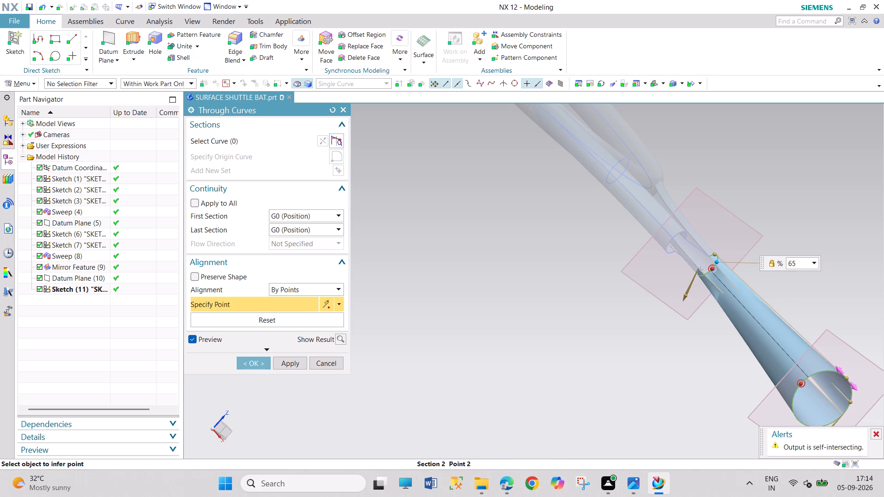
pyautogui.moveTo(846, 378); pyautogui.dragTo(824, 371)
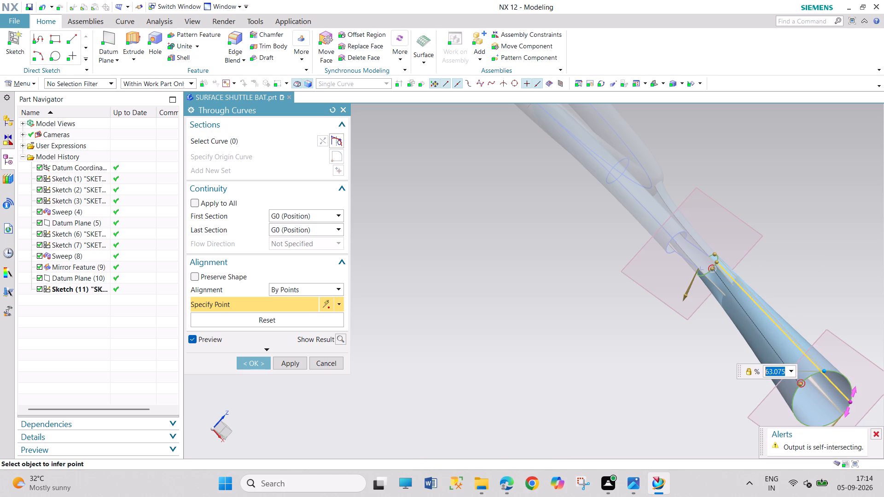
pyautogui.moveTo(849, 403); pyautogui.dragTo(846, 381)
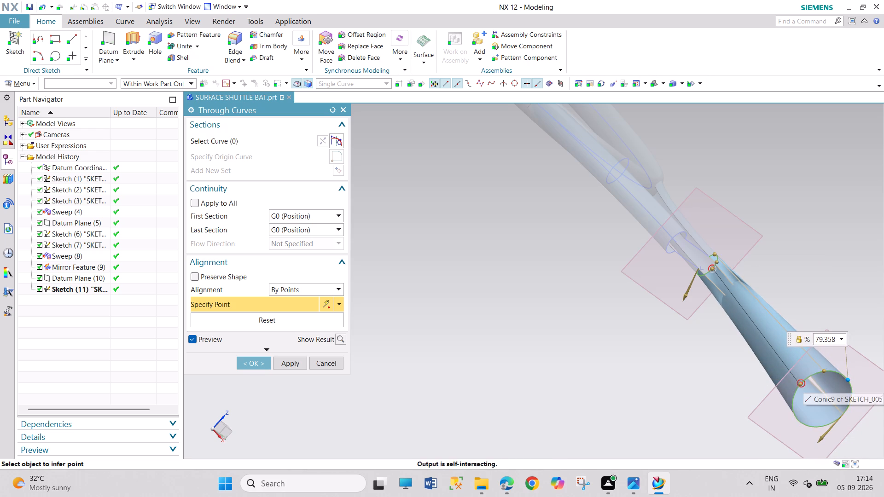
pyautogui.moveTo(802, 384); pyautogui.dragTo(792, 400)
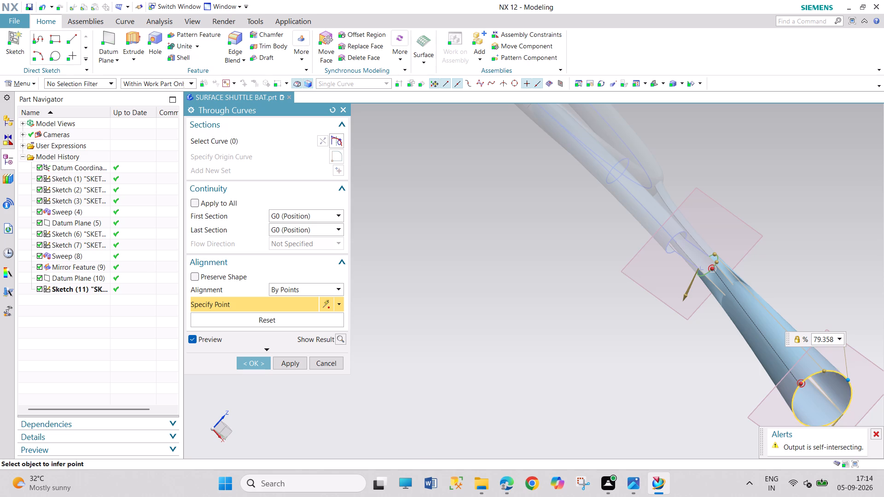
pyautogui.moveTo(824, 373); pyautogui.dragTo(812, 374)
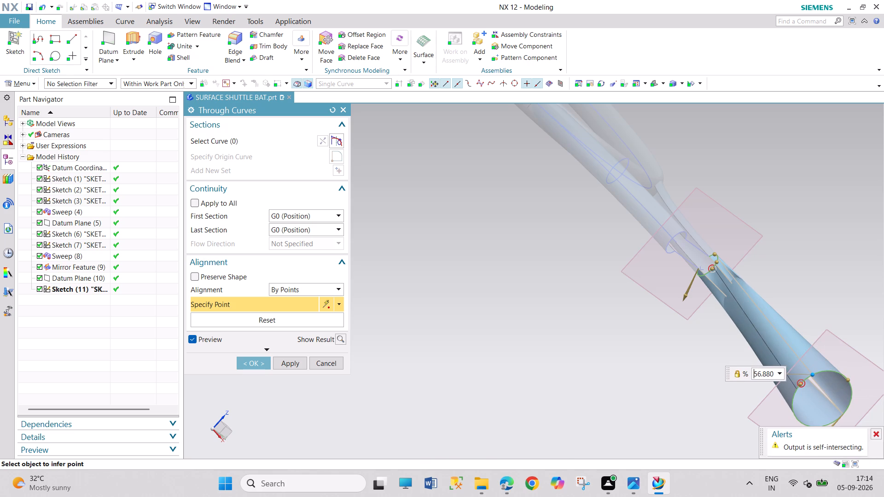
# Move the 65% alignment point on the profile's end arc to about 71.6%.
pyautogui.moveTo(715, 265); pyautogui.dragTo(707, 273)
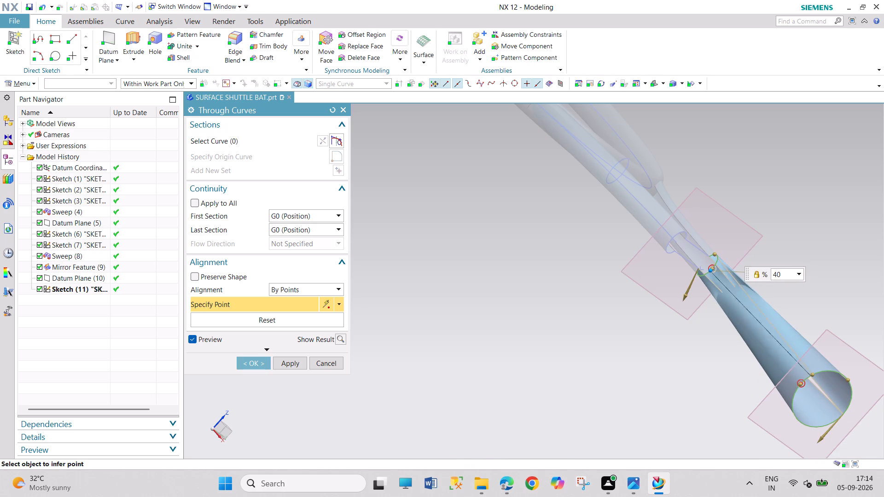
pyautogui.moveTo(707, 273); pyautogui.dragTo(719, 261)
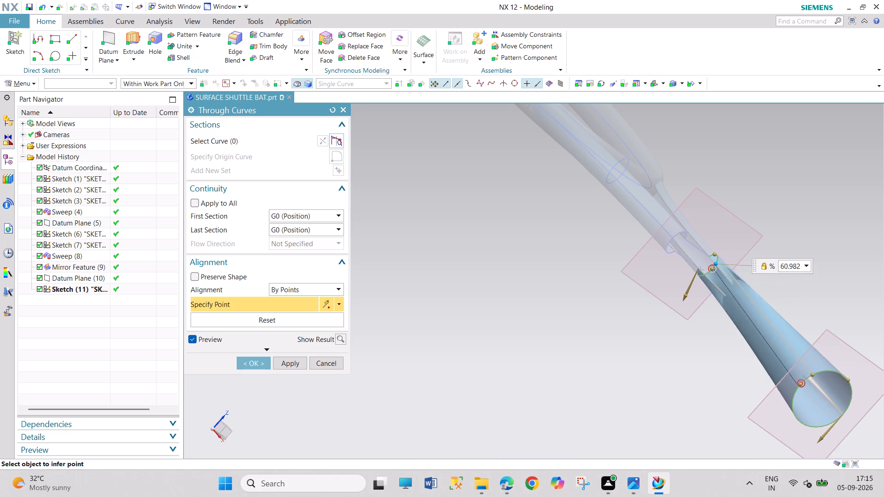
pyautogui.moveTo(719, 261); pyautogui.dragTo(722, 260)
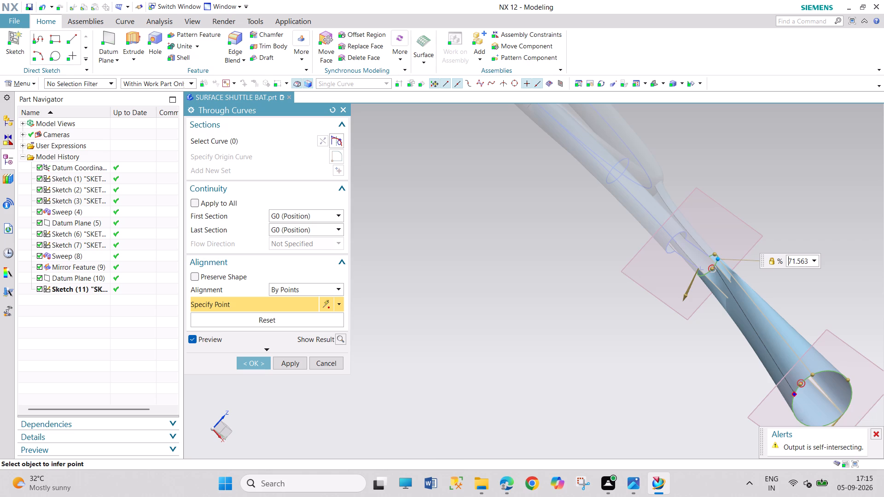
# Shift the alignment points near the start of the shaft ellipse, placing one of them at about 64.9%.
pyautogui.moveTo(797, 395); pyautogui.dragTo(809, 376)
pyautogui.moveTo(813, 376); pyautogui.dragTo(814, 375)
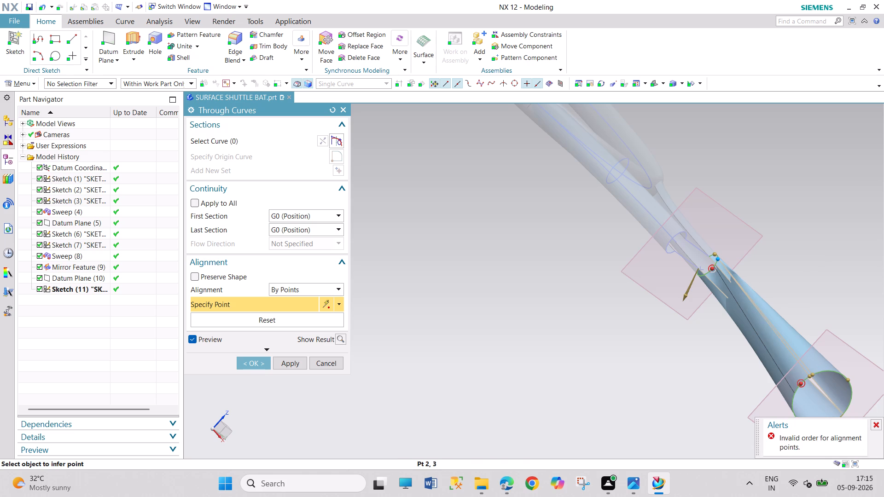
pyautogui.moveTo(814, 375); pyautogui.dragTo(827, 368)
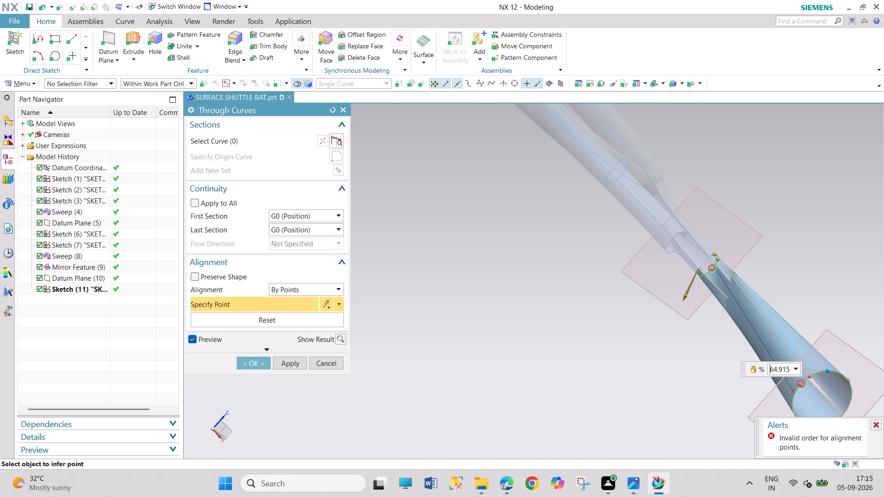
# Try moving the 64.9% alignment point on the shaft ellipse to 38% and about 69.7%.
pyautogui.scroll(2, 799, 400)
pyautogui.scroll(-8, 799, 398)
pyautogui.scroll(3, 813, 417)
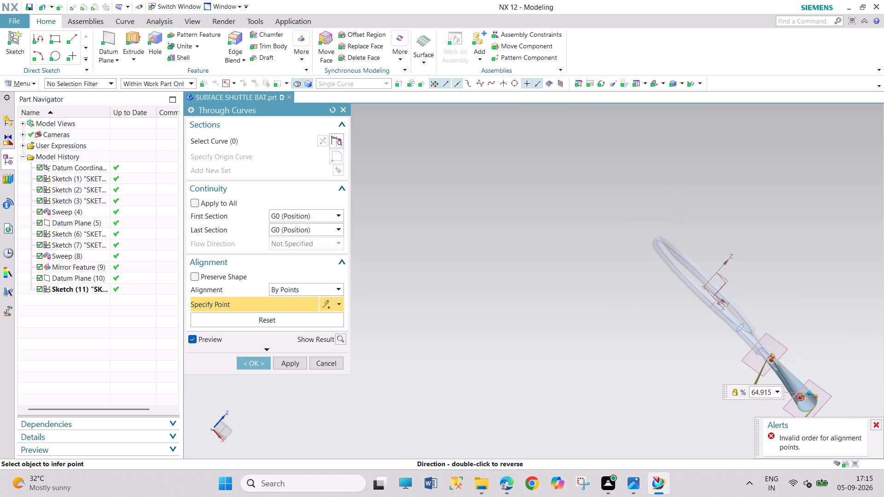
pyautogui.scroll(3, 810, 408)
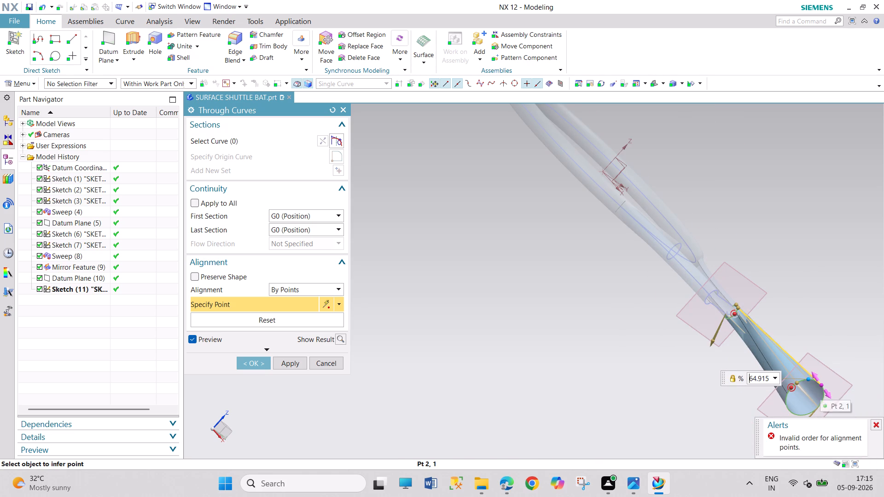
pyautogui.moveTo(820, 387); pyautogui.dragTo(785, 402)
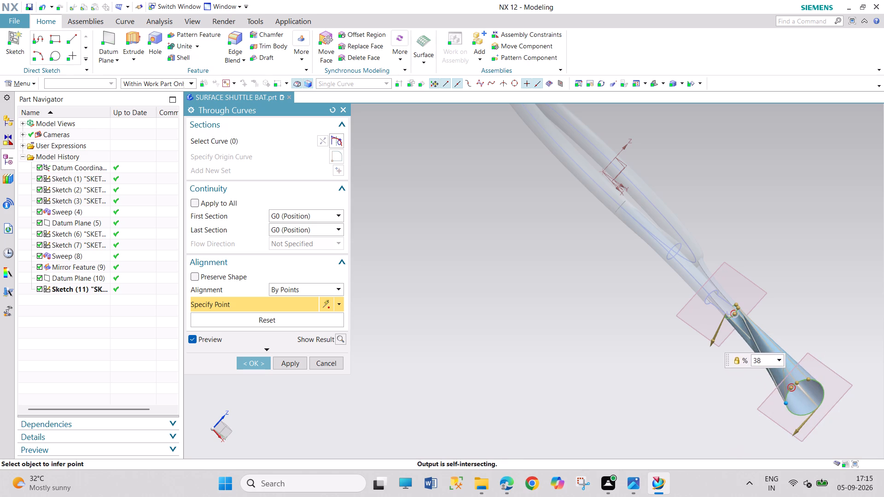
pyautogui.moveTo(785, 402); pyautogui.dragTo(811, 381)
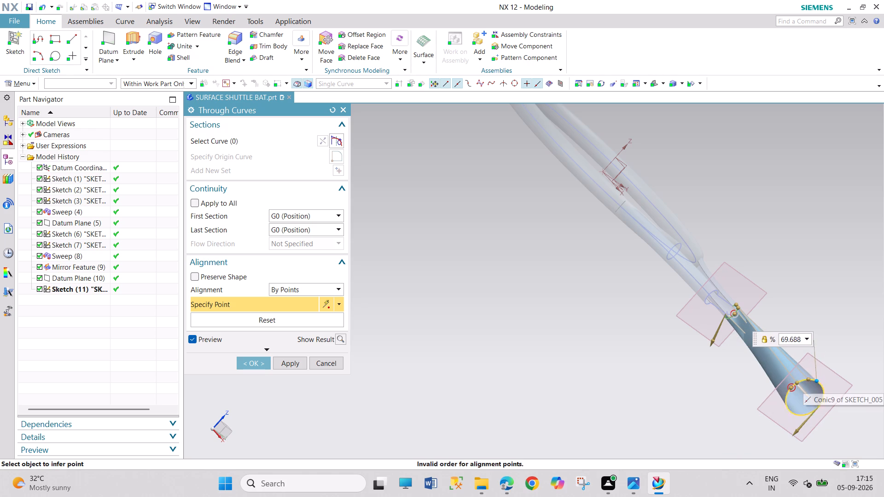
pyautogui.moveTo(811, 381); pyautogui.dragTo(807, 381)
# Reposition an alignment point on the profile's end arc, trying 15% and placing it at 80%.
pyautogui.scroll(1, 837, 381)
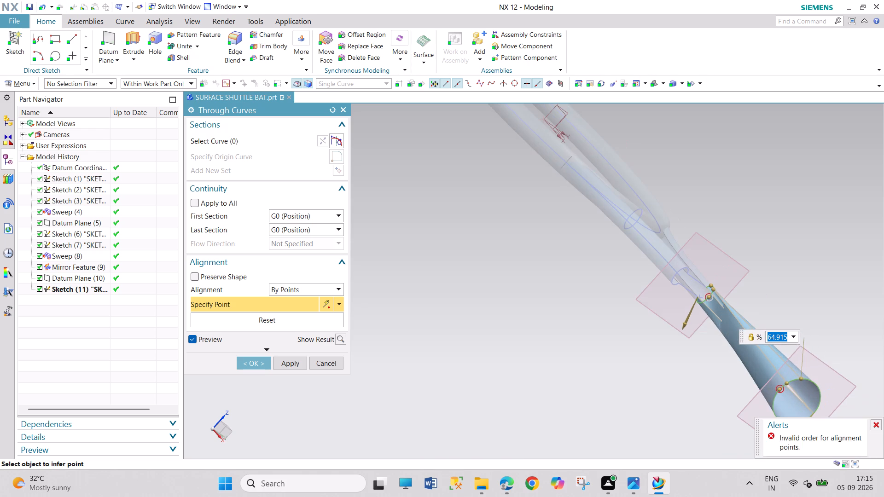
pyautogui.moveTo(837, 385); pyautogui.dragTo(792, 373, button='middle')
pyautogui.scroll(-3, 591, 330)
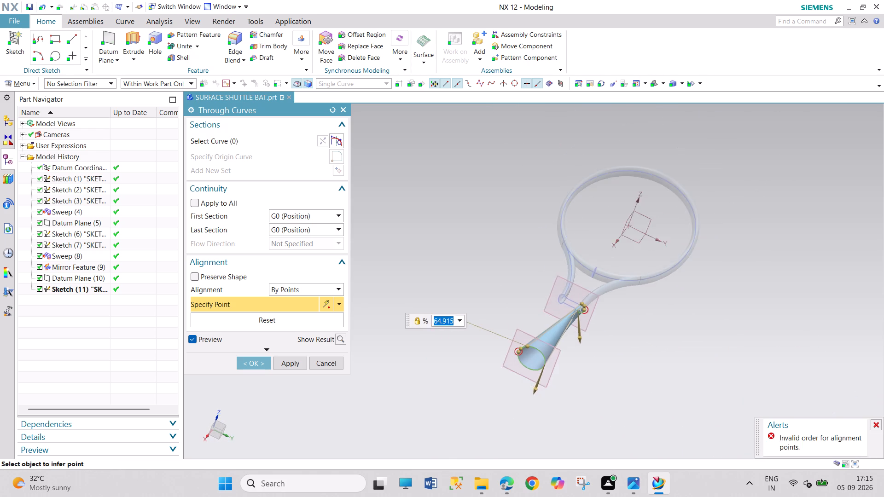
pyautogui.scroll(5, 595, 330)
pyautogui.moveTo(586, 339); pyautogui.dragTo(591, 331, button='middle')
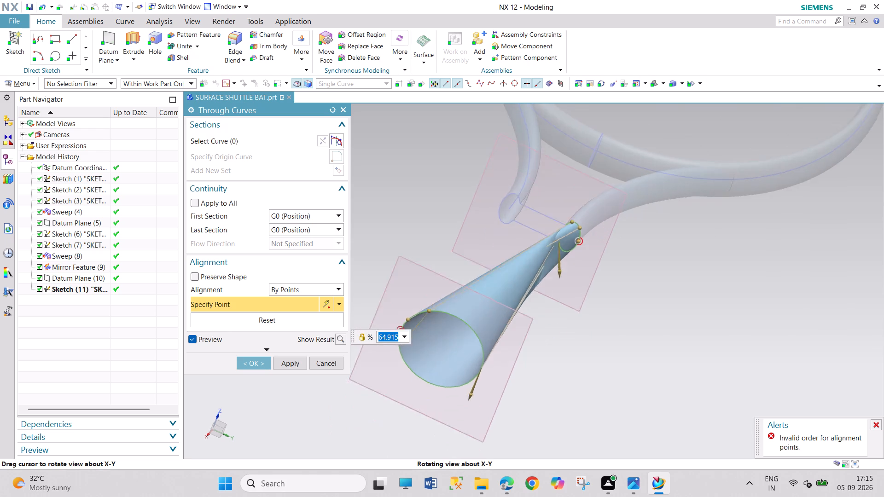
pyautogui.moveTo(591, 331); pyautogui.dragTo(587, 320, button='middle')
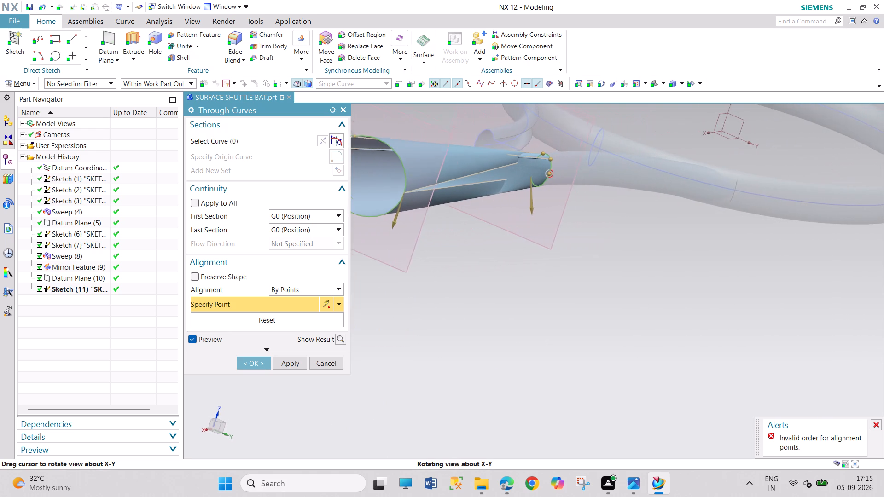
pyautogui.moveTo(587, 320); pyautogui.dragTo(622, 335, button='middle')
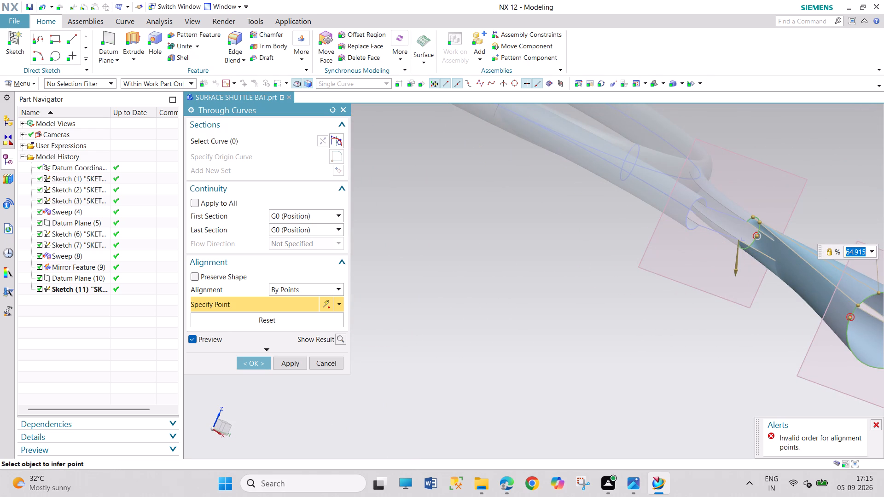
pyautogui.moveTo(757, 237); pyautogui.dragTo(740, 244)
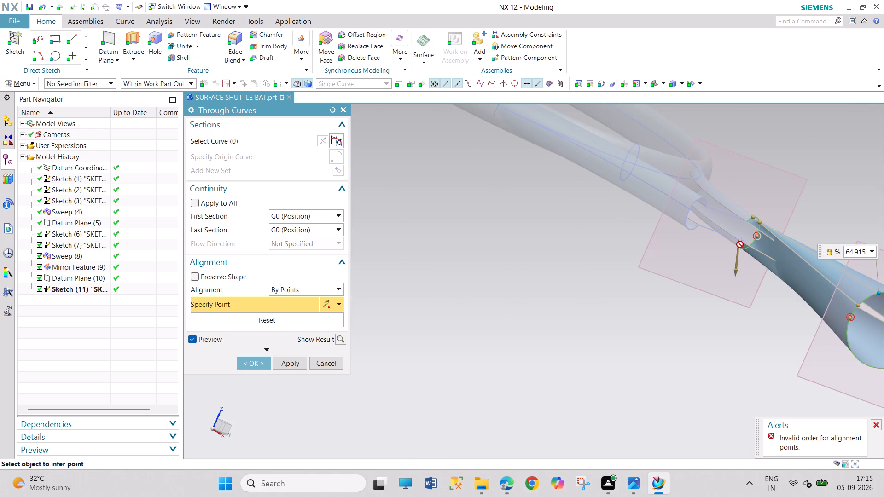
pyautogui.moveTo(740, 244); pyautogui.dragTo(743, 244)
pyautogui.moveTo(757, 224); pyautogui.dragTo(742, 241)
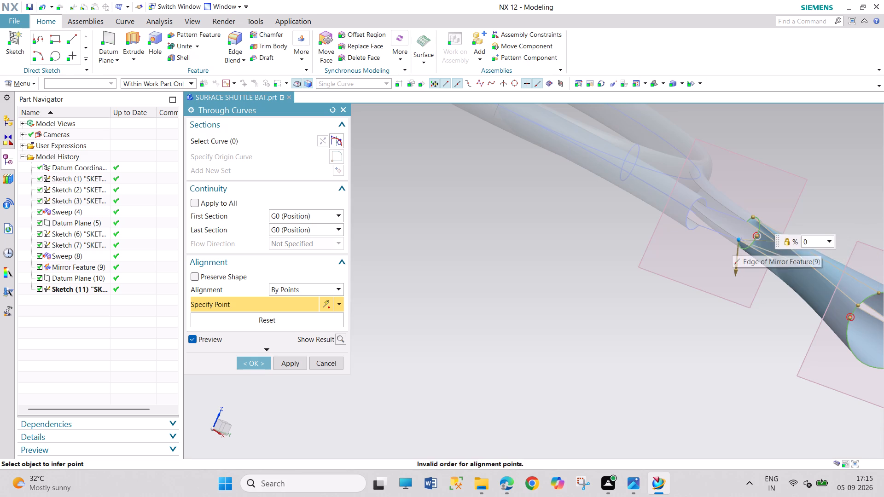
pyautogui.moveTo(742, 241); pyautogui.dragTo(726, 259)
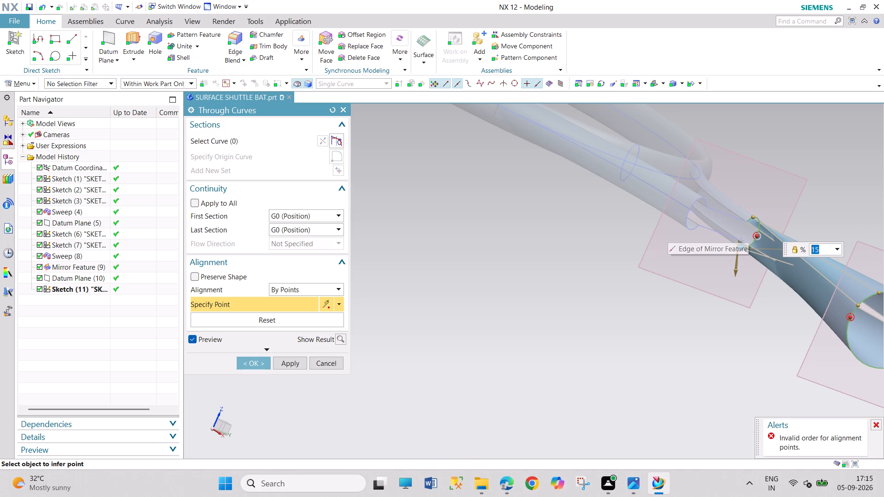
pyautogui.moveTo(750, 214); pyautogui.dragTo(734, 242)
pyautogui.moveTo(739, 249); pyautogui.dragTo(744, 248)
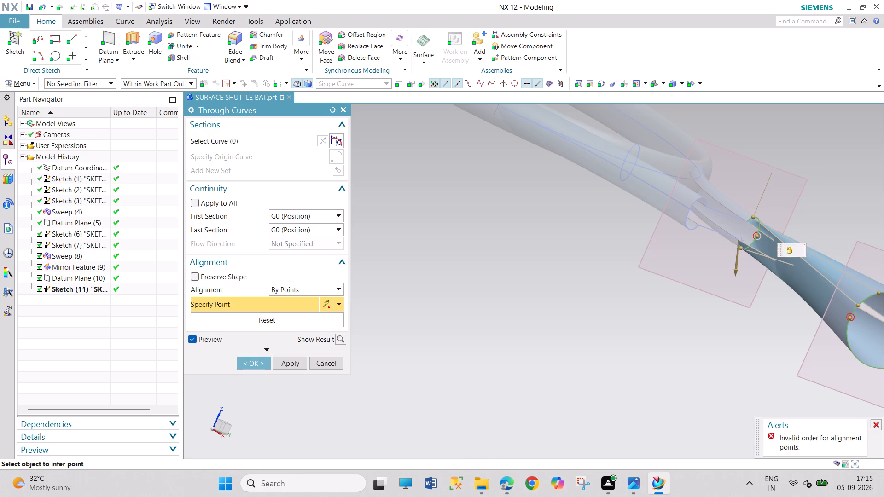
pyautogui.moveTo(744, 248); pyautogui.dragTo(763, 202)
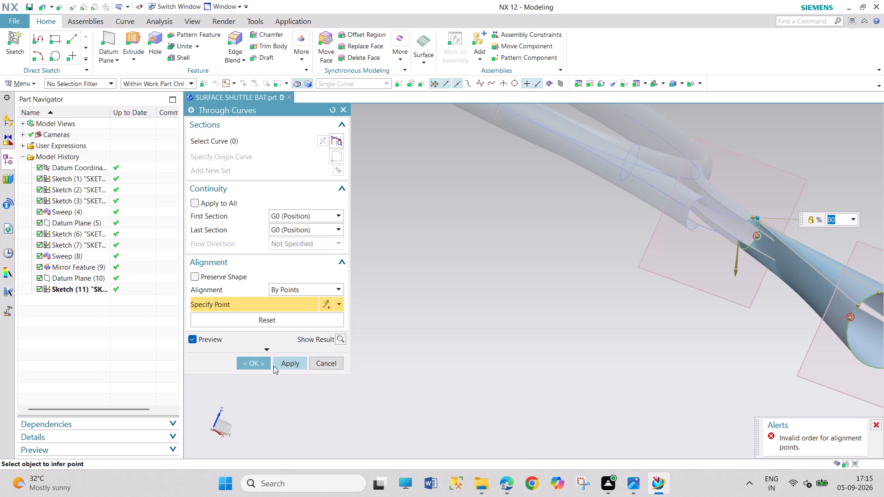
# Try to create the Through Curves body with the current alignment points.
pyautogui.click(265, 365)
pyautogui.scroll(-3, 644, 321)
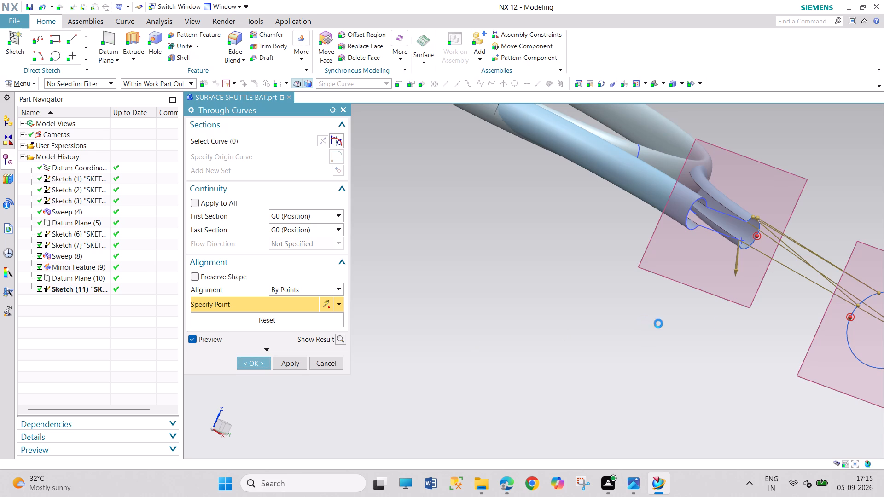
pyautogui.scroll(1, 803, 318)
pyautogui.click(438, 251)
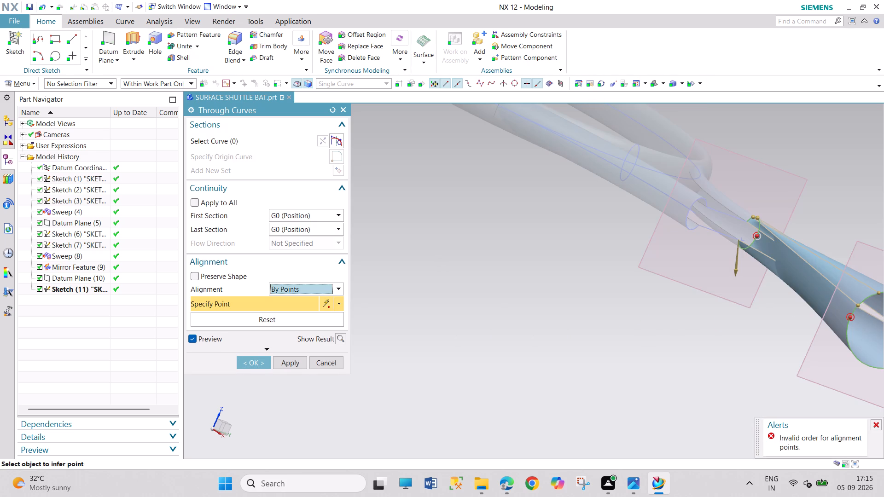
# Move the shaft ellipse's other alignment point, nearest its end marker, to about 64.9%.
pyautogui.scroll(-3, 816, 324)
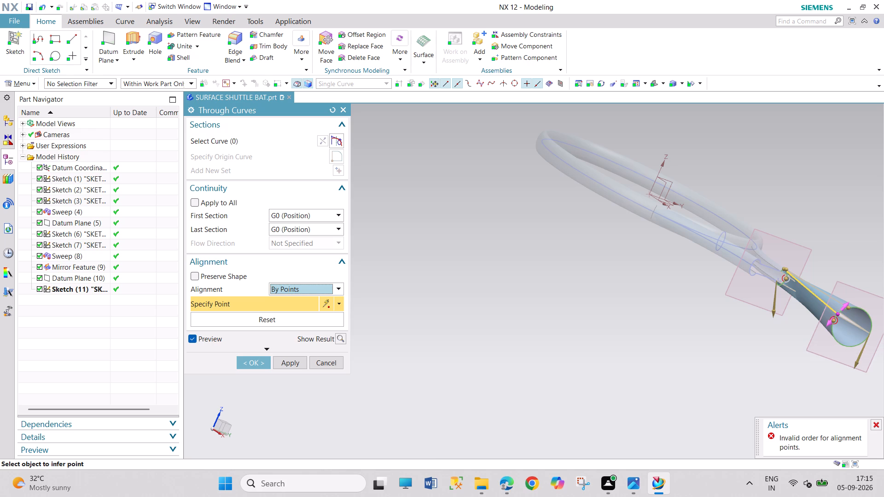
pyautogui.moveTo(837, 315); pyautogui.dragTo(858, 300)
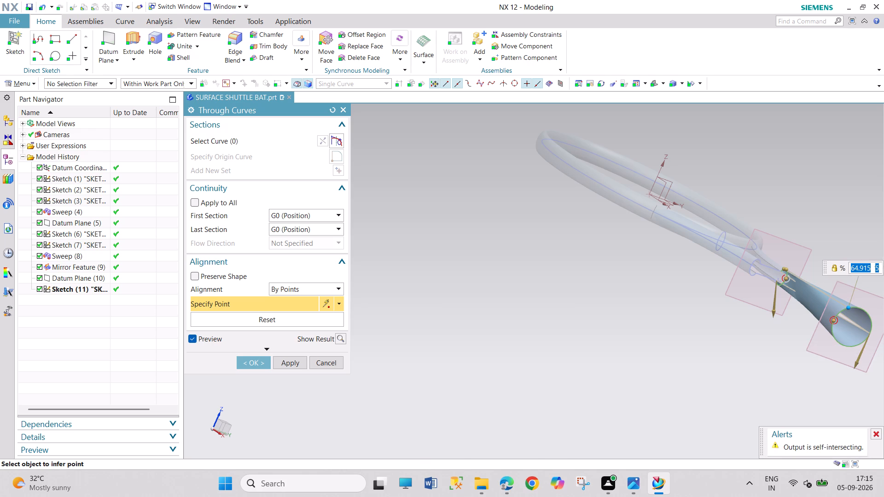
pyautogui.moveTo(847, 343); pyautogui.dragTo(806, 333, button='middle')
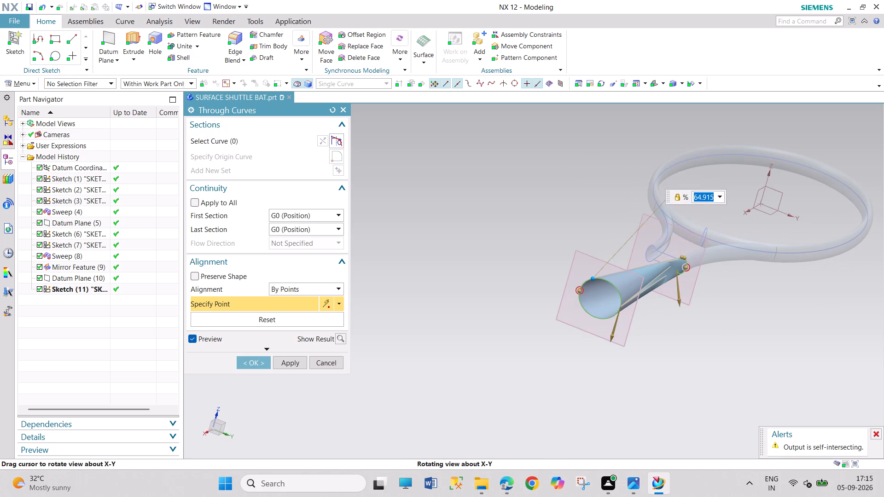
pyautogui.moveTo(806, 333); pyautogui.dragTo(806, 334, button='middle')
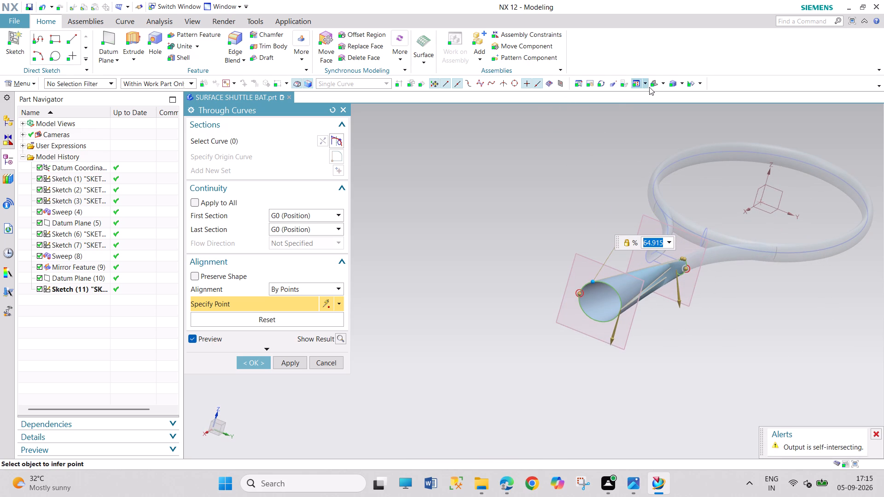
# Set the model's rendering style to Wireframe with Dim Edges.
pyautogui.click(684, 86)
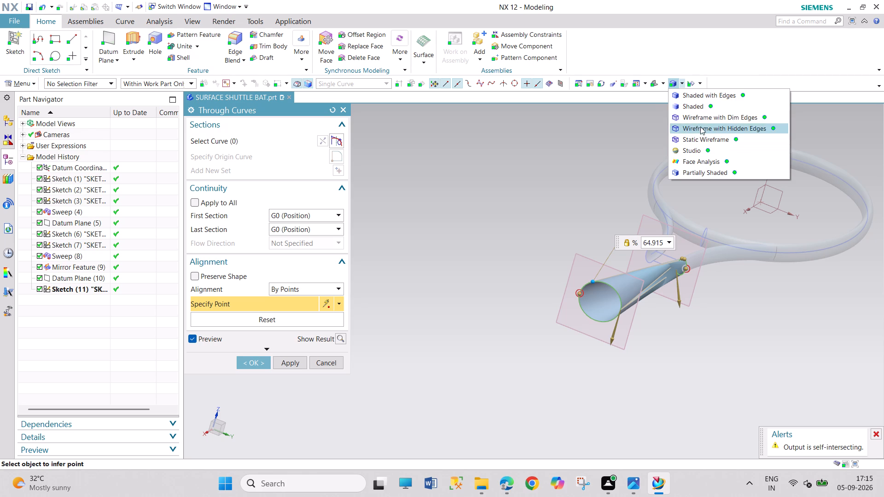
pyautogui.click(699, 120)
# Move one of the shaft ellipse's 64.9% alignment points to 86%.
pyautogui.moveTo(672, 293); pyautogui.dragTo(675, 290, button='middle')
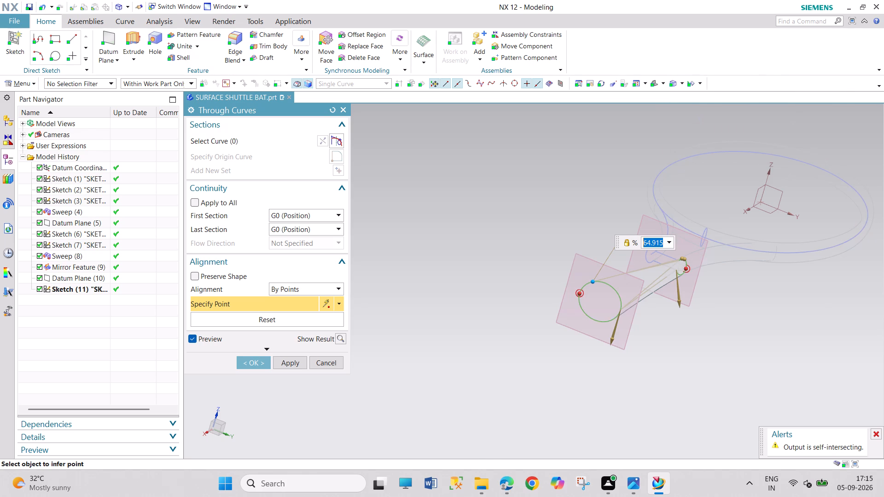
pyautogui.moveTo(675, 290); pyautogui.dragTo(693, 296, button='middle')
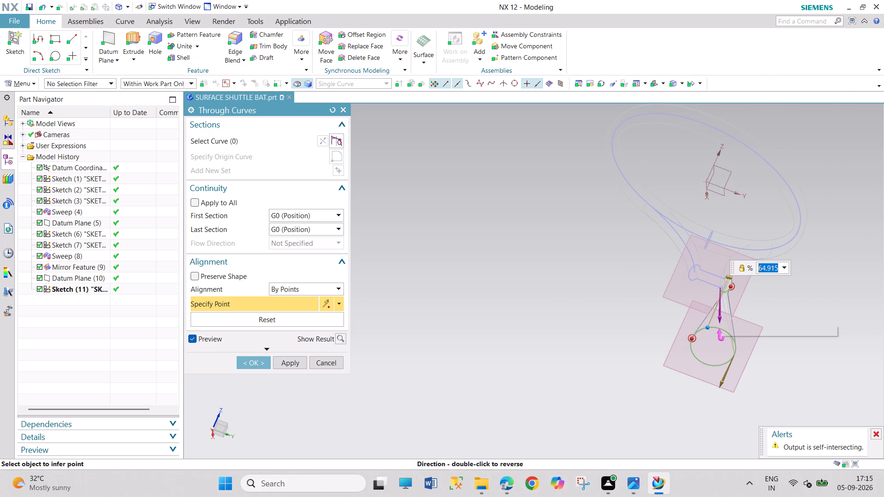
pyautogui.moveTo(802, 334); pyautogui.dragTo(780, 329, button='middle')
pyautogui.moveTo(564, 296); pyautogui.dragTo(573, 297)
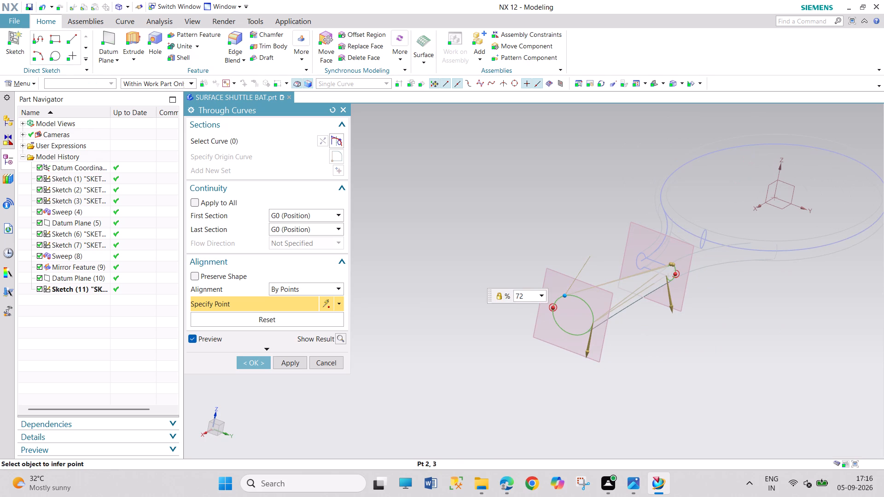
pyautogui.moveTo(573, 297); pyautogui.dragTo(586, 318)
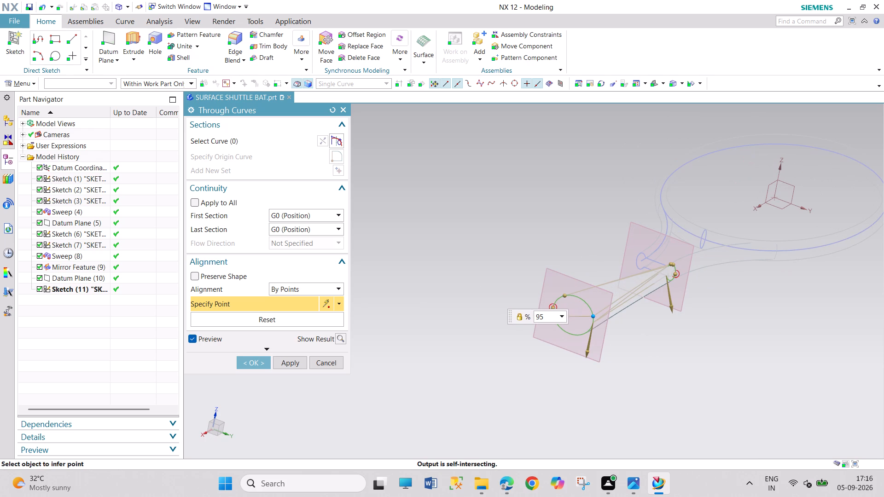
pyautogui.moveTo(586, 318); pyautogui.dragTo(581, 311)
# Move an alignment point on the profile's end arc to 40%.
pyautogui.moveTo(673, 264); pyautogui.dragTo(682, 284)
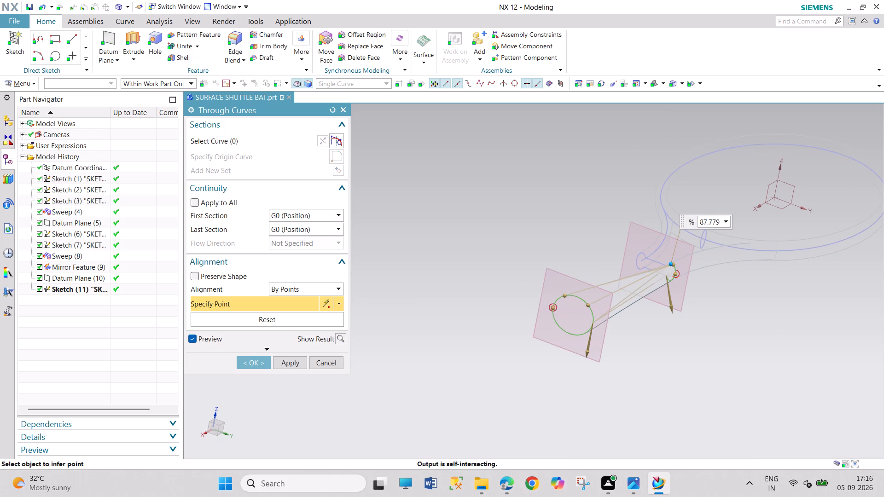
pyautogui.moveTo(682, 284); pyautogui.dragTo(683, 291)
pyautogui.moveTo(669, 264); pyautogui.dragTo(687, 280)
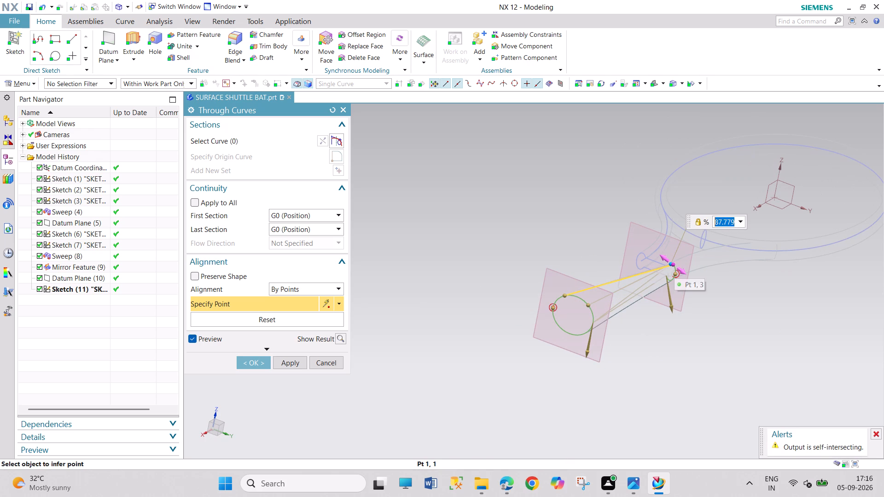
pyautogui.moveTo(674, 266); pyautogui.dragTo(685, 286)
pyautogui.moveTo(672, 265); pyautogui.dragTo(672, 266)
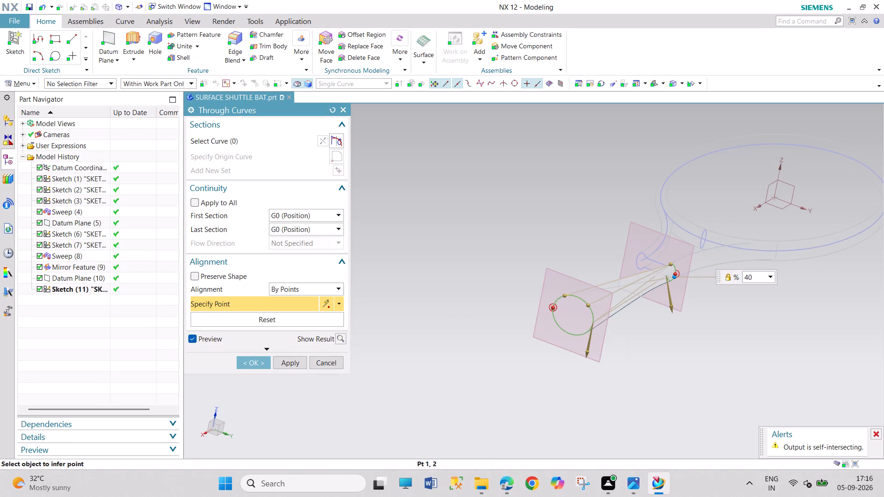
pyautogui.moveTo(672, 266); pyautogui.dragTo(680, 277)
# Spread the alignment points along the upper part of the shaft ellipse, placing one of them at about 82.4%.
pyautogui.moveTo(566, 297); pyautogui.dragTo(579, 302)
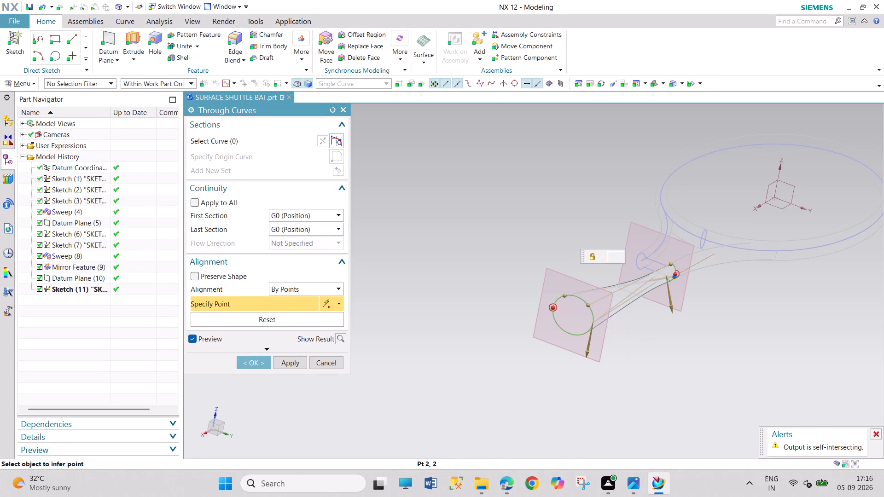
pyautogui.moveTo(579, 302); pyautogui.dragTo(597, 323)
pyautogui.moveTo(585, 302); pyautogui.dragTo(599, 320)
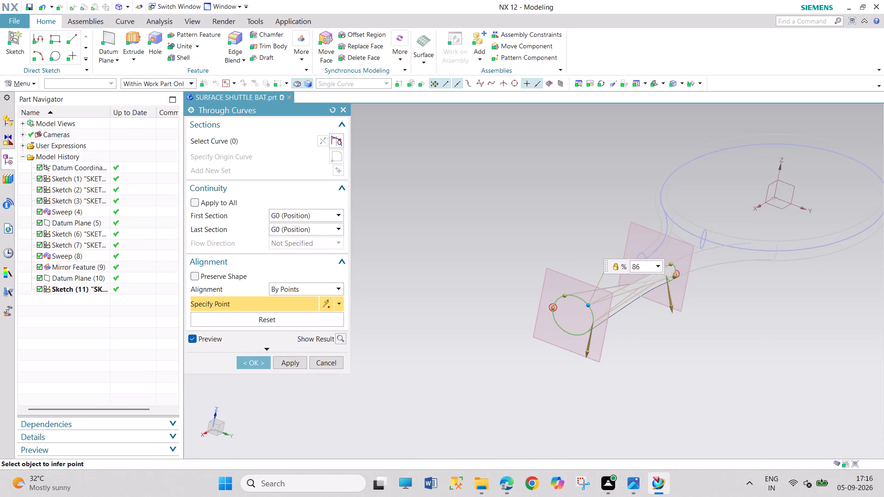
pyautogui.moveTo(599, 320); pyautogui.dragTo(595, 319)
pyautogui.moveTo(587, 304); pyautogui.dragTo(599, 322)
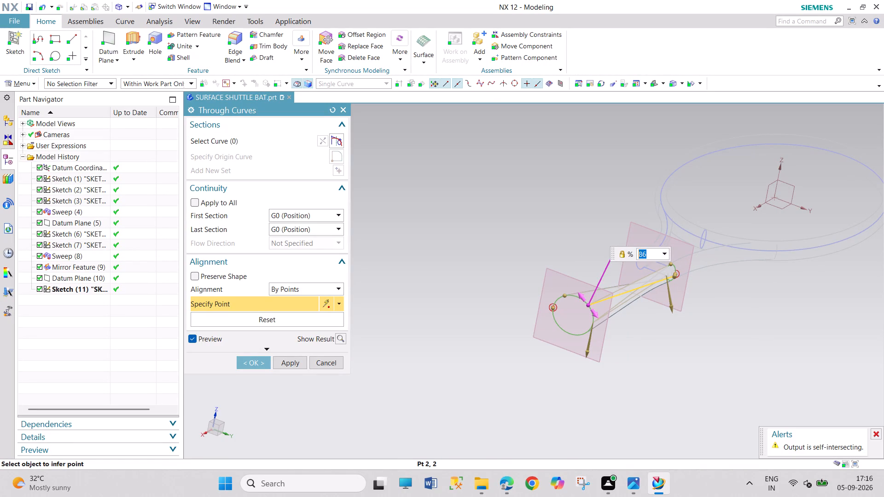
pyautogui.moveTo(589, 304); pyautogui.dragTo(573, 296)
pyautogui.moveTo(588, 306); pyautogui.dragTo(592, 315)
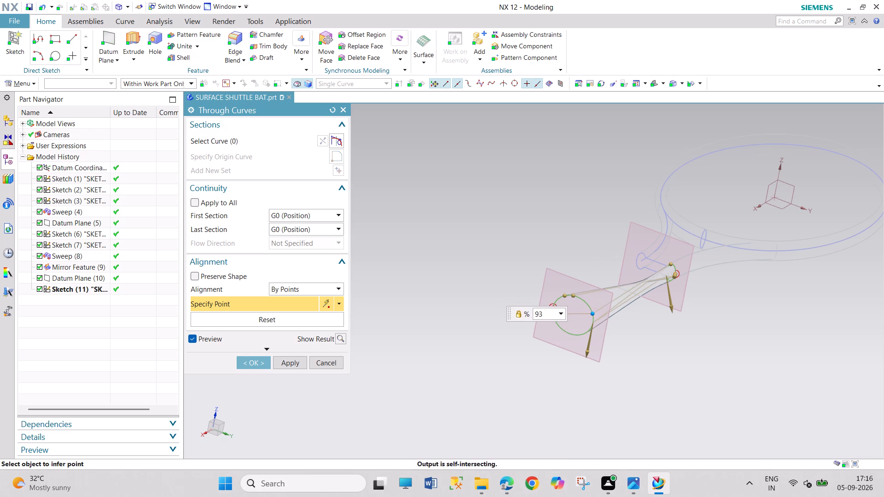
pyautogui.moveTo(592, 315); pyautogui.dragTo(584, 302)
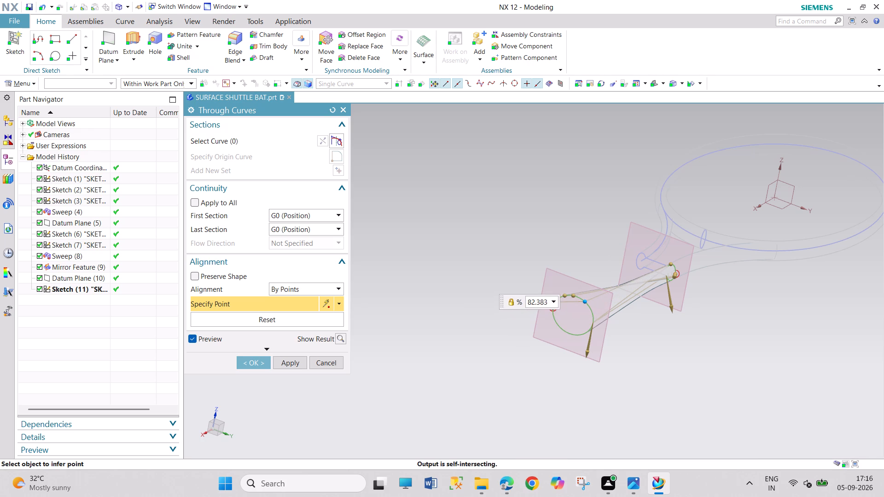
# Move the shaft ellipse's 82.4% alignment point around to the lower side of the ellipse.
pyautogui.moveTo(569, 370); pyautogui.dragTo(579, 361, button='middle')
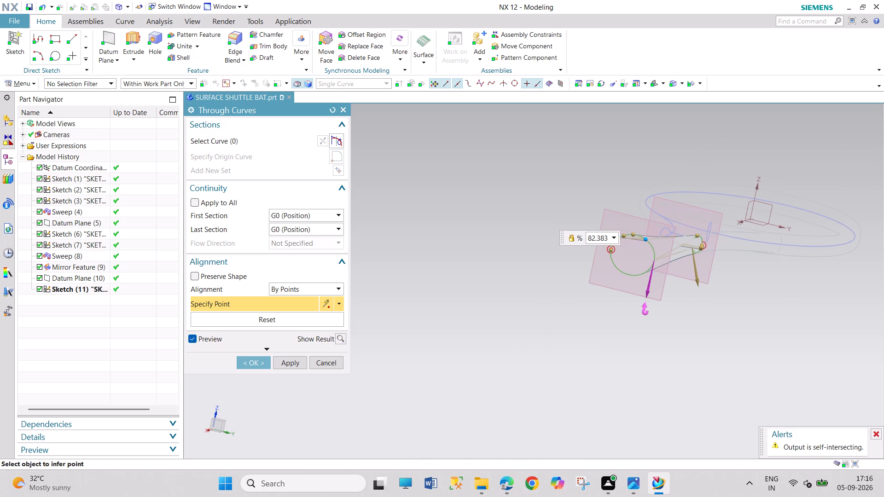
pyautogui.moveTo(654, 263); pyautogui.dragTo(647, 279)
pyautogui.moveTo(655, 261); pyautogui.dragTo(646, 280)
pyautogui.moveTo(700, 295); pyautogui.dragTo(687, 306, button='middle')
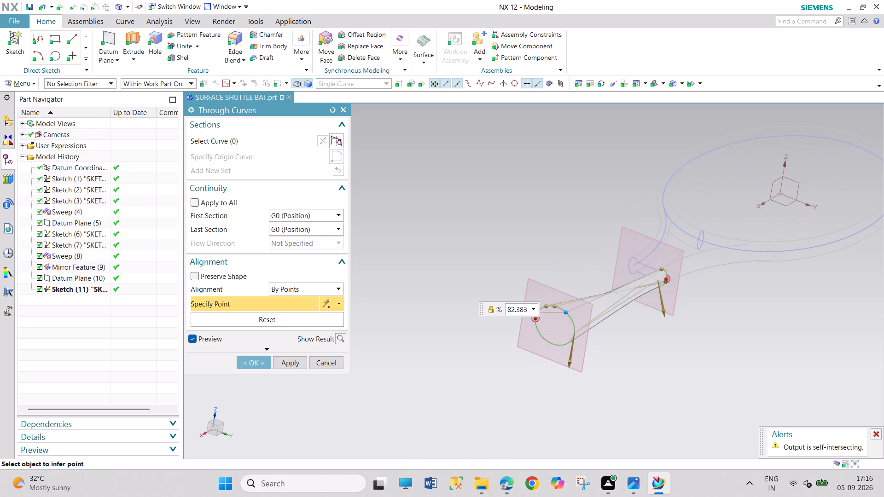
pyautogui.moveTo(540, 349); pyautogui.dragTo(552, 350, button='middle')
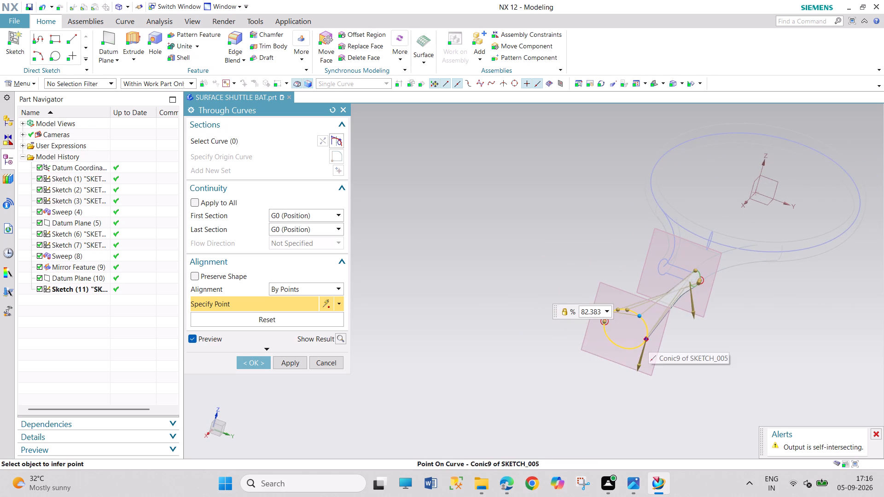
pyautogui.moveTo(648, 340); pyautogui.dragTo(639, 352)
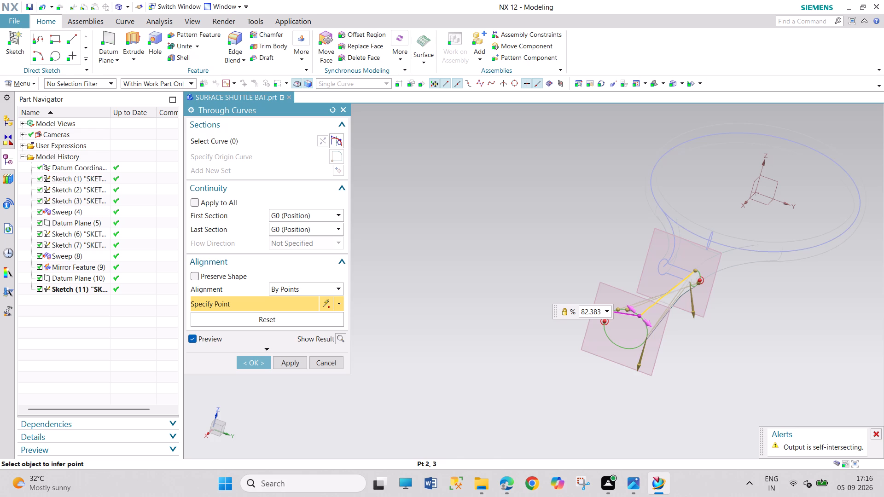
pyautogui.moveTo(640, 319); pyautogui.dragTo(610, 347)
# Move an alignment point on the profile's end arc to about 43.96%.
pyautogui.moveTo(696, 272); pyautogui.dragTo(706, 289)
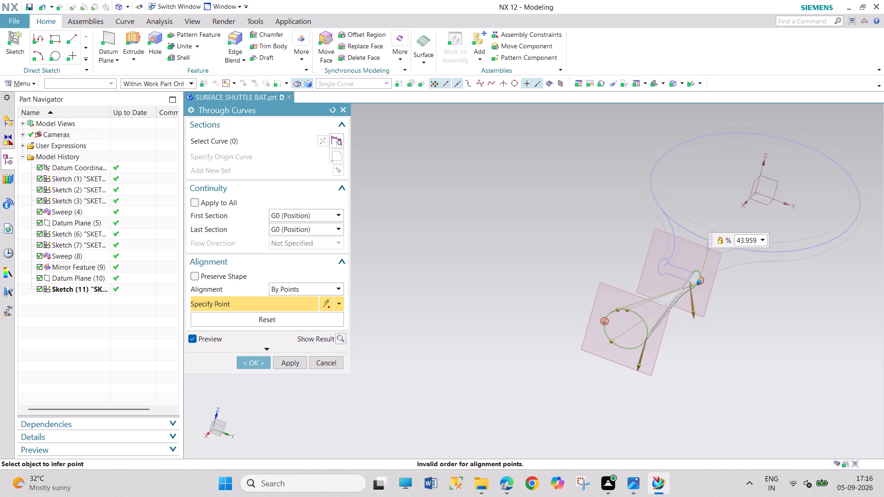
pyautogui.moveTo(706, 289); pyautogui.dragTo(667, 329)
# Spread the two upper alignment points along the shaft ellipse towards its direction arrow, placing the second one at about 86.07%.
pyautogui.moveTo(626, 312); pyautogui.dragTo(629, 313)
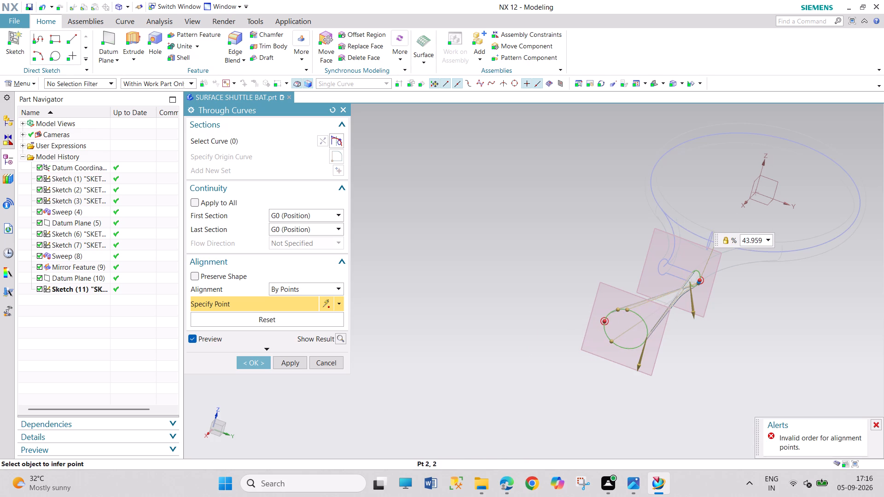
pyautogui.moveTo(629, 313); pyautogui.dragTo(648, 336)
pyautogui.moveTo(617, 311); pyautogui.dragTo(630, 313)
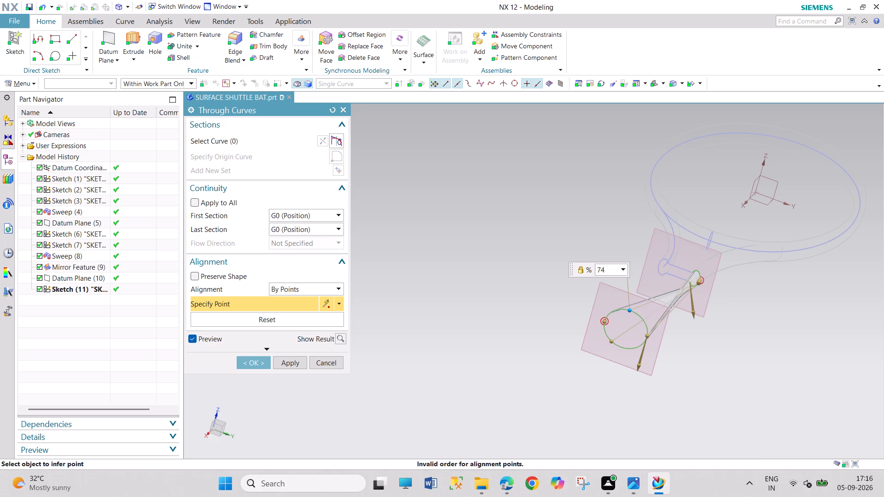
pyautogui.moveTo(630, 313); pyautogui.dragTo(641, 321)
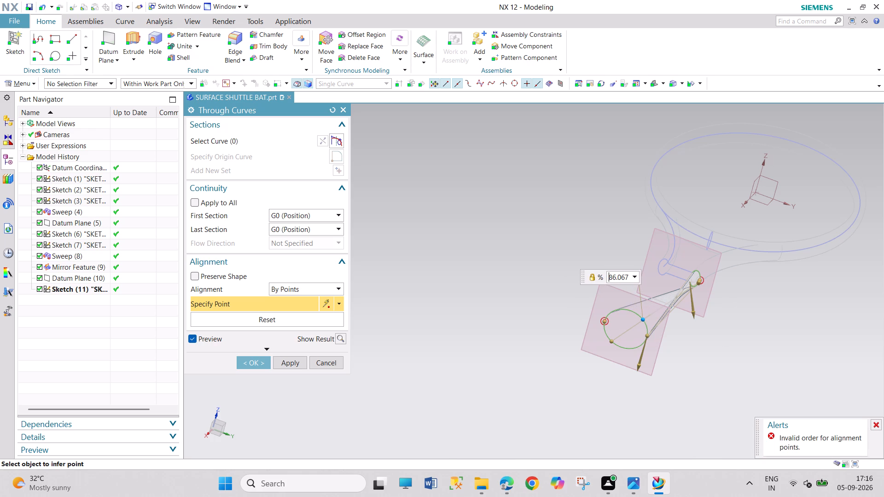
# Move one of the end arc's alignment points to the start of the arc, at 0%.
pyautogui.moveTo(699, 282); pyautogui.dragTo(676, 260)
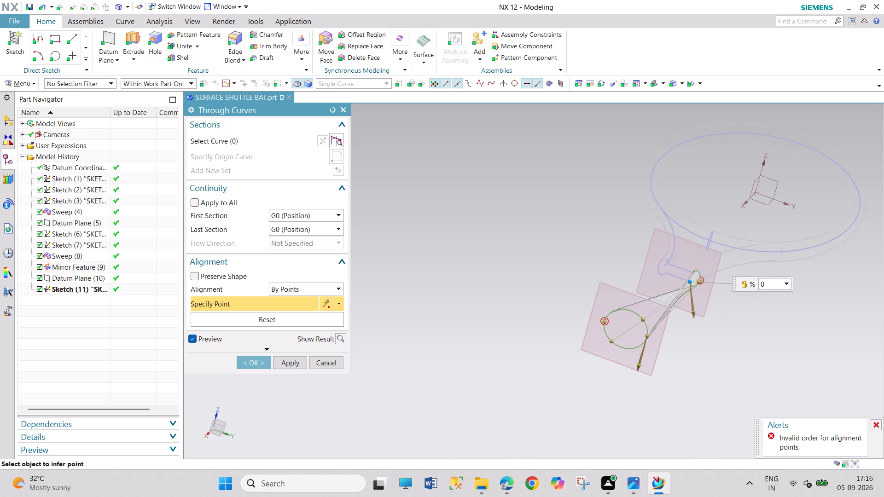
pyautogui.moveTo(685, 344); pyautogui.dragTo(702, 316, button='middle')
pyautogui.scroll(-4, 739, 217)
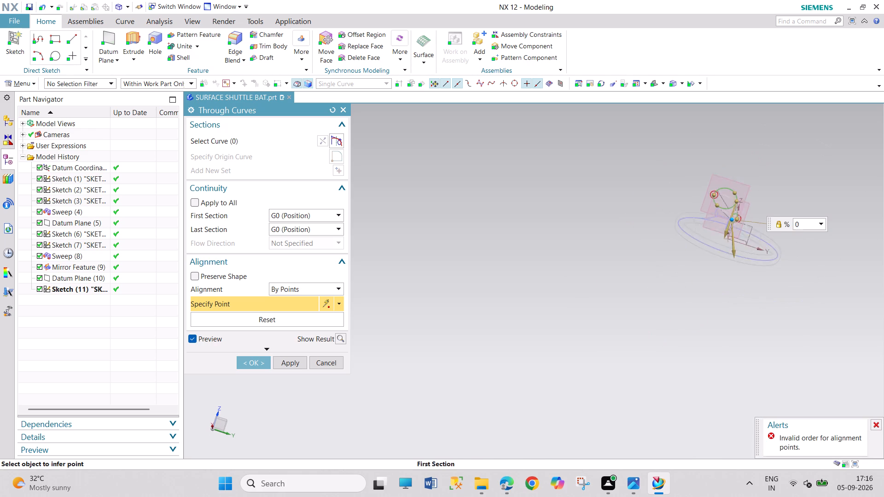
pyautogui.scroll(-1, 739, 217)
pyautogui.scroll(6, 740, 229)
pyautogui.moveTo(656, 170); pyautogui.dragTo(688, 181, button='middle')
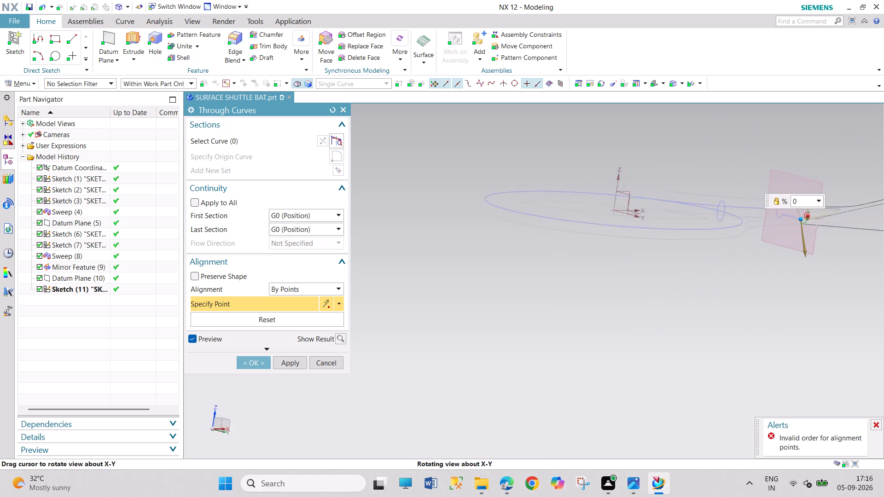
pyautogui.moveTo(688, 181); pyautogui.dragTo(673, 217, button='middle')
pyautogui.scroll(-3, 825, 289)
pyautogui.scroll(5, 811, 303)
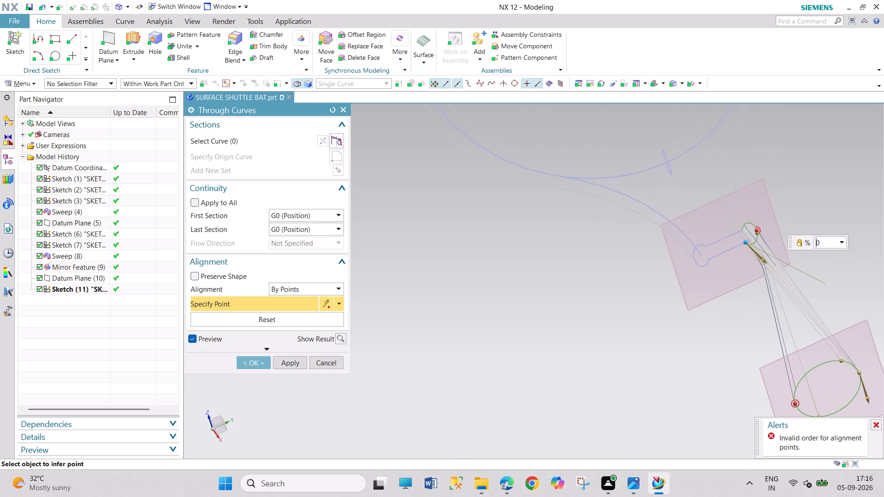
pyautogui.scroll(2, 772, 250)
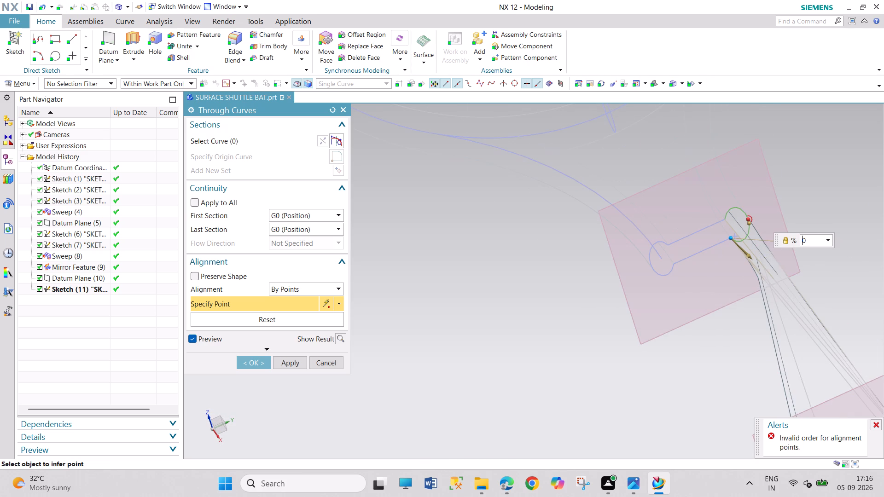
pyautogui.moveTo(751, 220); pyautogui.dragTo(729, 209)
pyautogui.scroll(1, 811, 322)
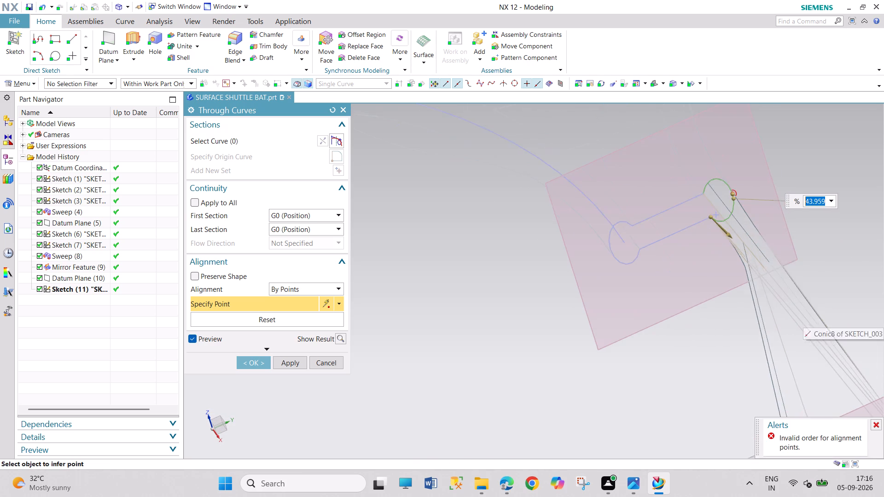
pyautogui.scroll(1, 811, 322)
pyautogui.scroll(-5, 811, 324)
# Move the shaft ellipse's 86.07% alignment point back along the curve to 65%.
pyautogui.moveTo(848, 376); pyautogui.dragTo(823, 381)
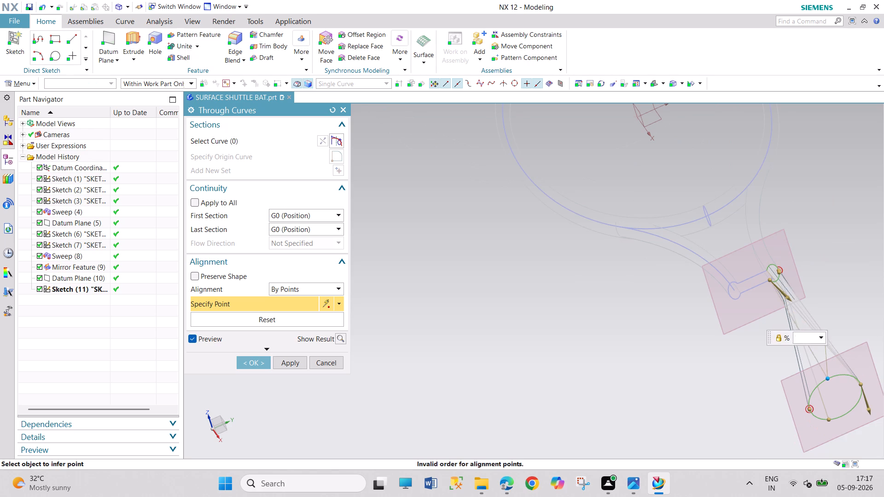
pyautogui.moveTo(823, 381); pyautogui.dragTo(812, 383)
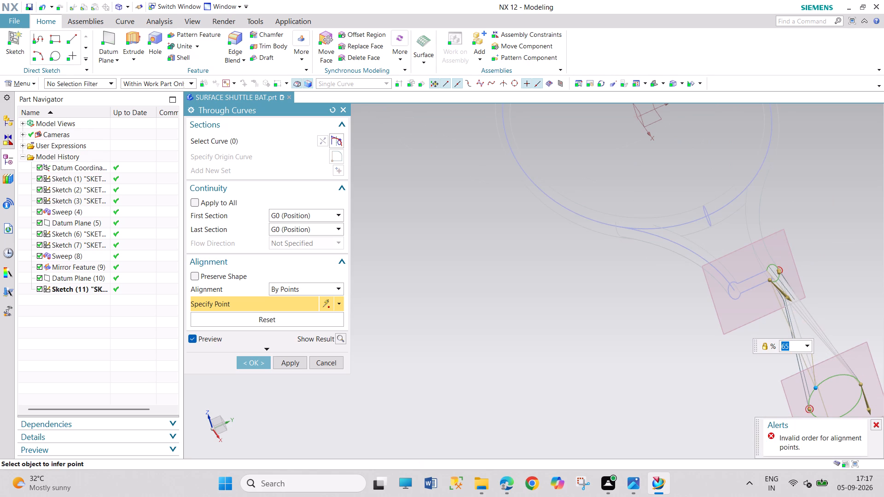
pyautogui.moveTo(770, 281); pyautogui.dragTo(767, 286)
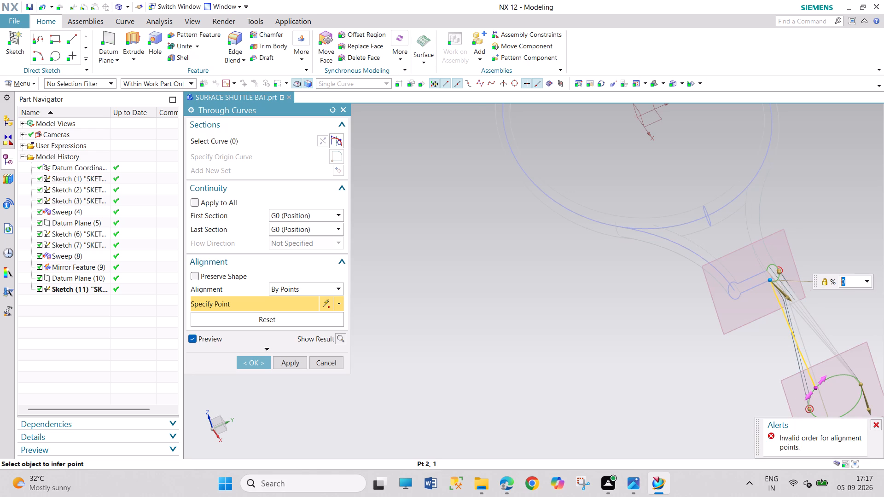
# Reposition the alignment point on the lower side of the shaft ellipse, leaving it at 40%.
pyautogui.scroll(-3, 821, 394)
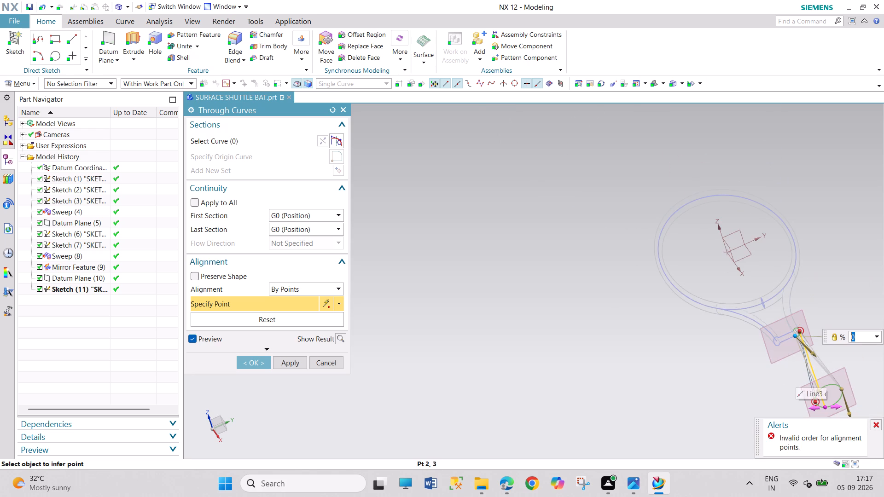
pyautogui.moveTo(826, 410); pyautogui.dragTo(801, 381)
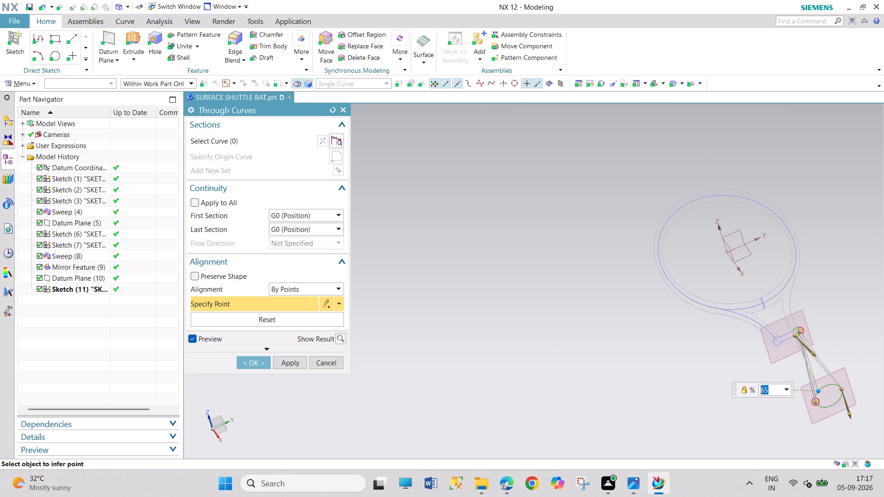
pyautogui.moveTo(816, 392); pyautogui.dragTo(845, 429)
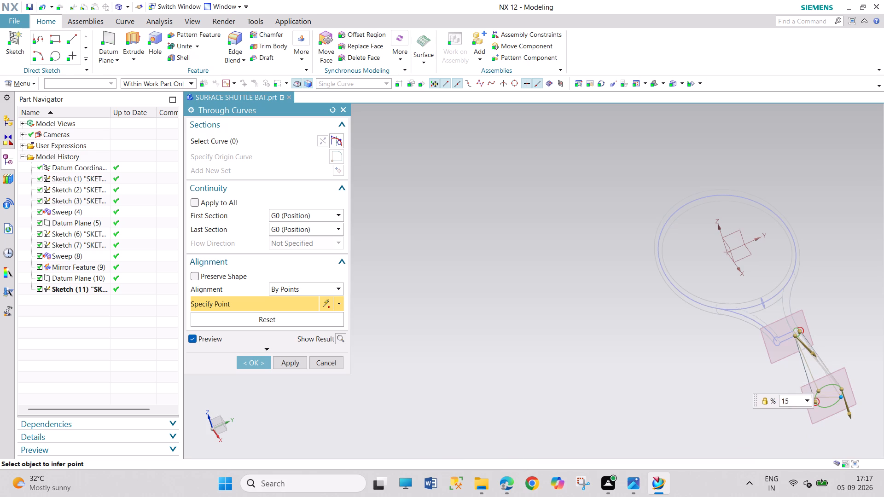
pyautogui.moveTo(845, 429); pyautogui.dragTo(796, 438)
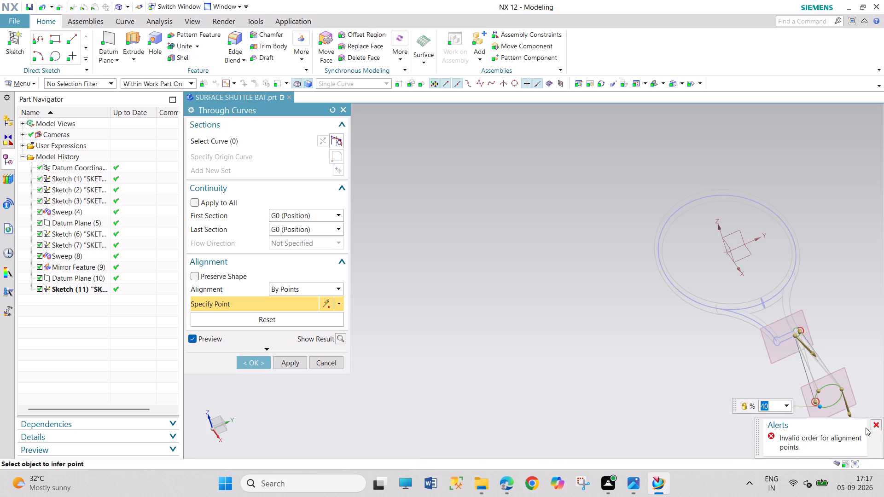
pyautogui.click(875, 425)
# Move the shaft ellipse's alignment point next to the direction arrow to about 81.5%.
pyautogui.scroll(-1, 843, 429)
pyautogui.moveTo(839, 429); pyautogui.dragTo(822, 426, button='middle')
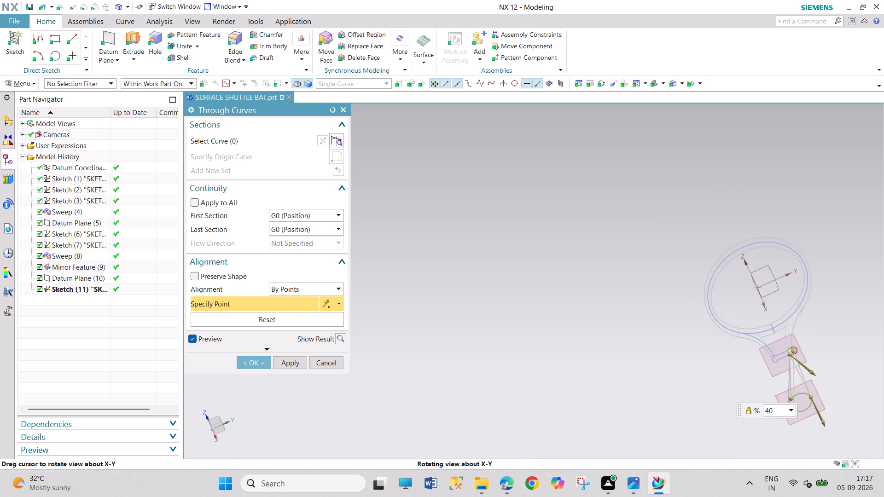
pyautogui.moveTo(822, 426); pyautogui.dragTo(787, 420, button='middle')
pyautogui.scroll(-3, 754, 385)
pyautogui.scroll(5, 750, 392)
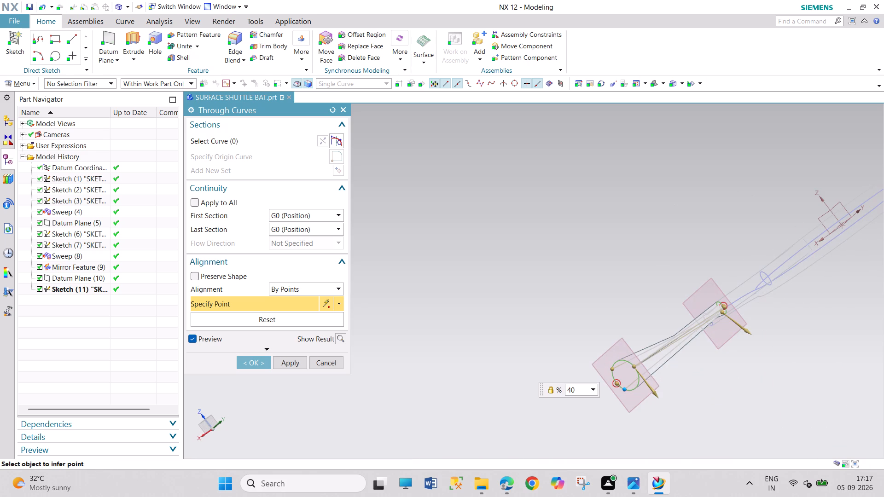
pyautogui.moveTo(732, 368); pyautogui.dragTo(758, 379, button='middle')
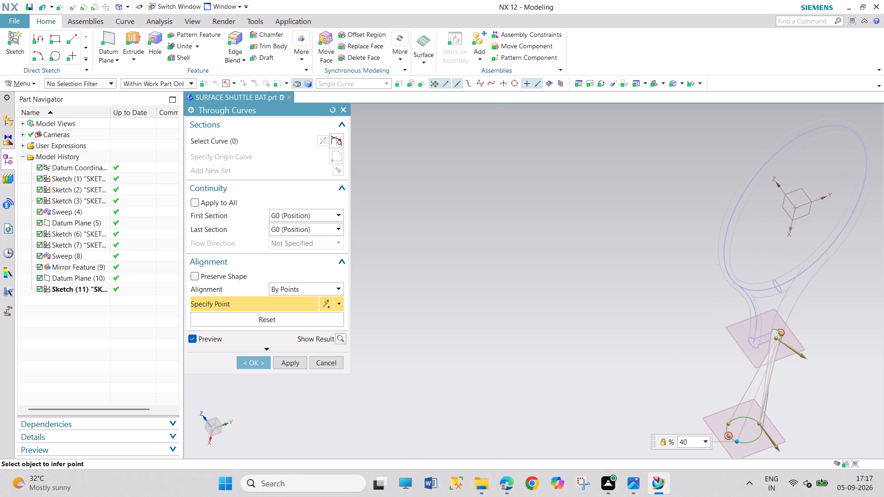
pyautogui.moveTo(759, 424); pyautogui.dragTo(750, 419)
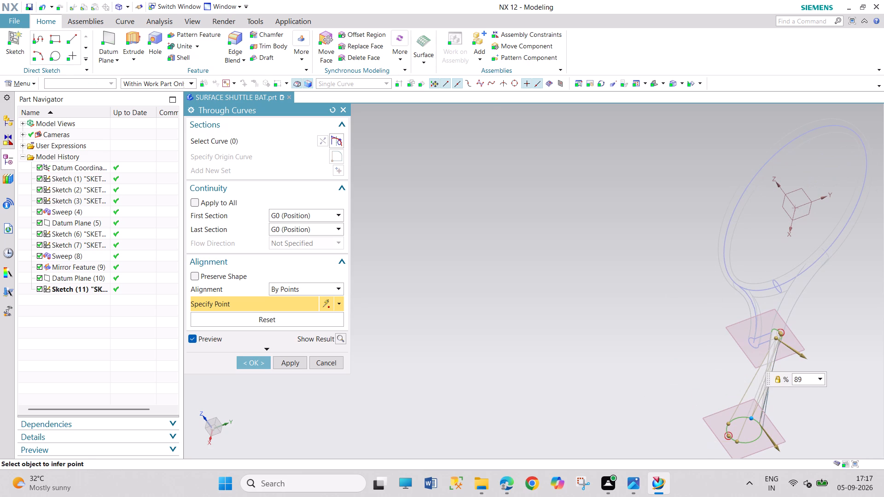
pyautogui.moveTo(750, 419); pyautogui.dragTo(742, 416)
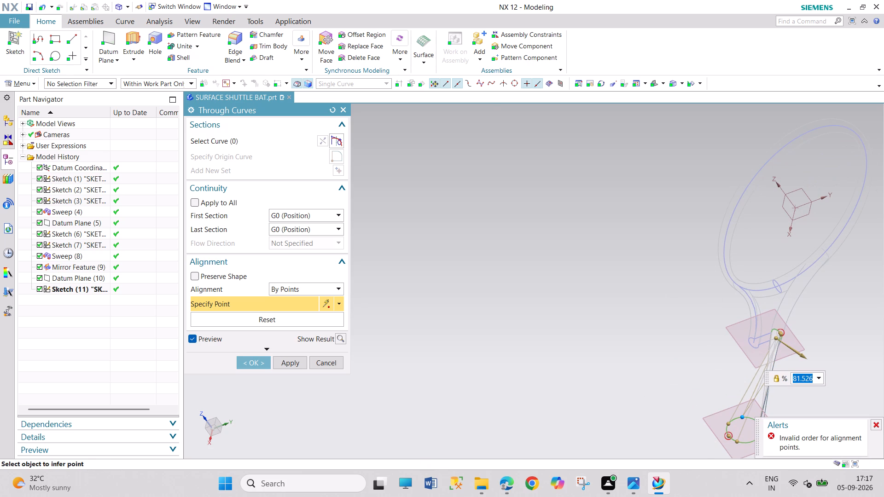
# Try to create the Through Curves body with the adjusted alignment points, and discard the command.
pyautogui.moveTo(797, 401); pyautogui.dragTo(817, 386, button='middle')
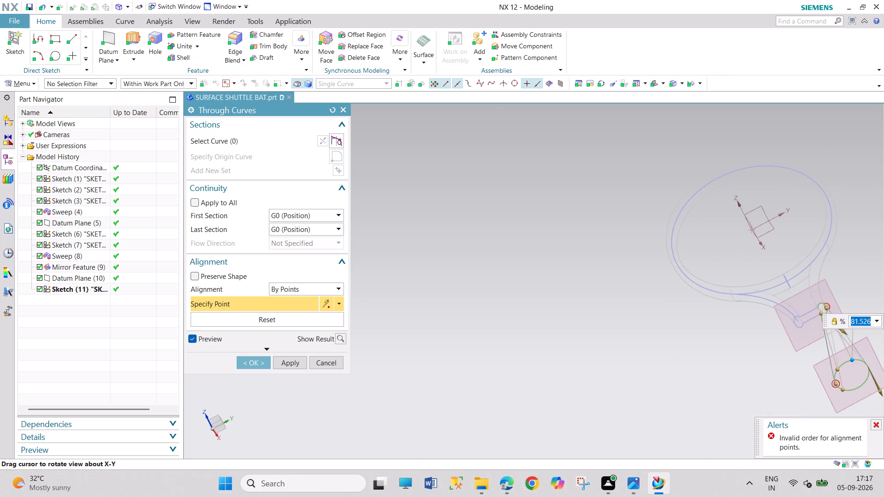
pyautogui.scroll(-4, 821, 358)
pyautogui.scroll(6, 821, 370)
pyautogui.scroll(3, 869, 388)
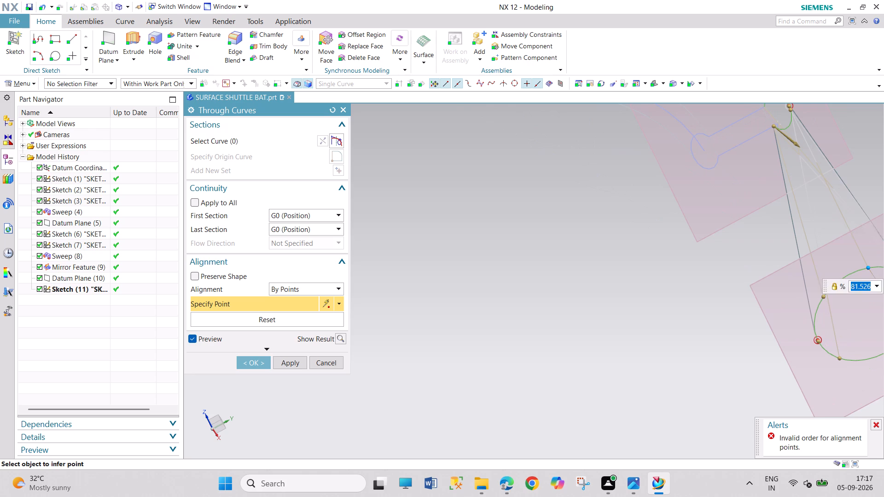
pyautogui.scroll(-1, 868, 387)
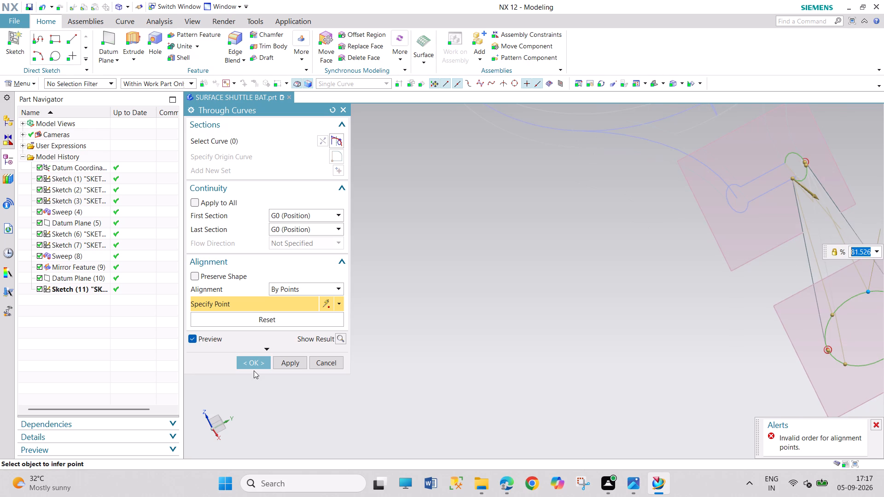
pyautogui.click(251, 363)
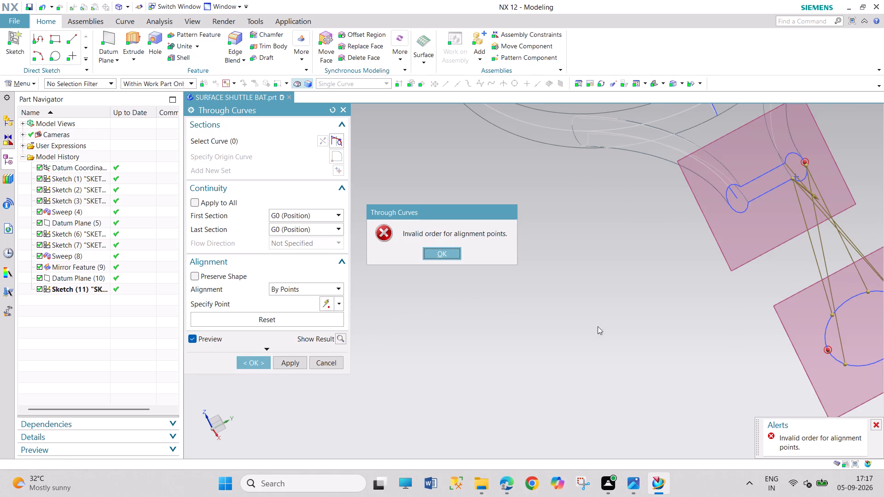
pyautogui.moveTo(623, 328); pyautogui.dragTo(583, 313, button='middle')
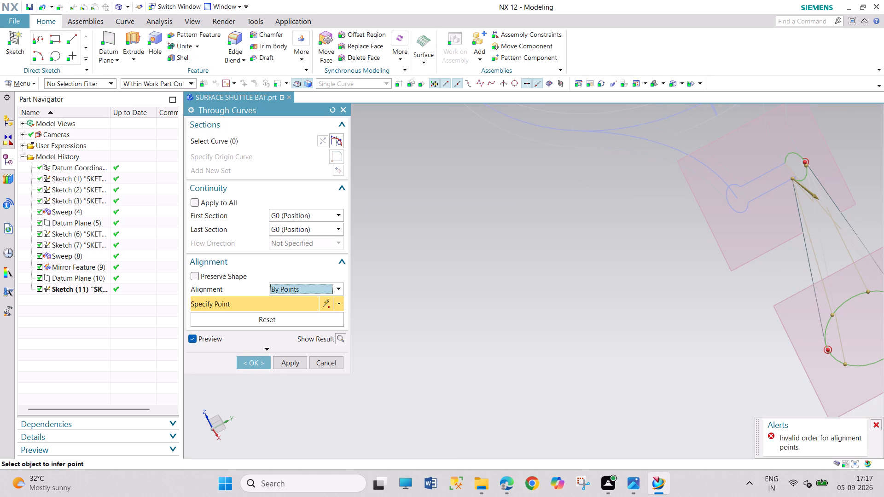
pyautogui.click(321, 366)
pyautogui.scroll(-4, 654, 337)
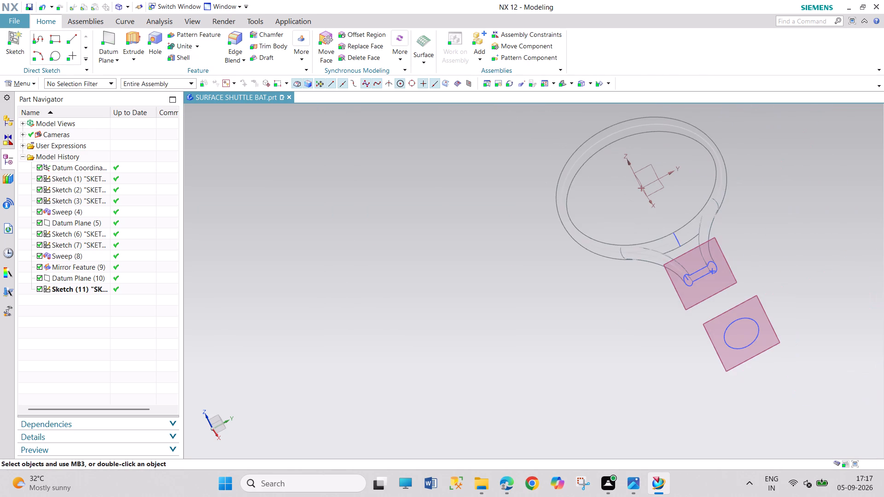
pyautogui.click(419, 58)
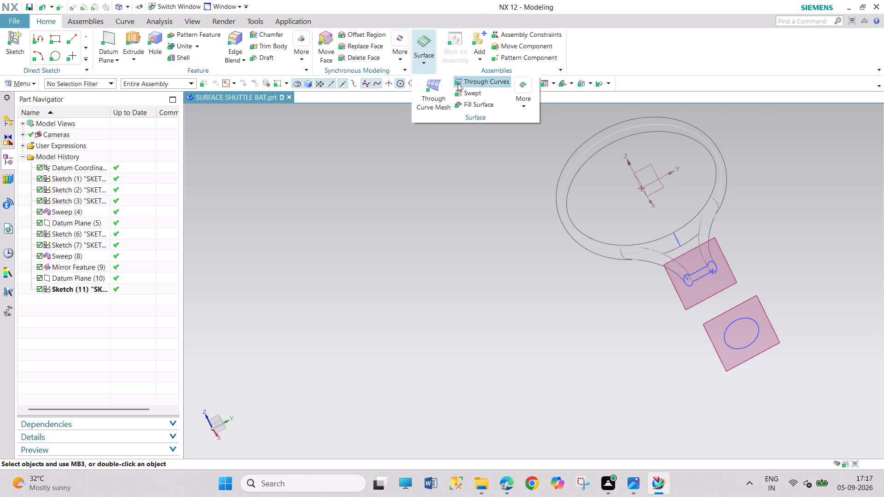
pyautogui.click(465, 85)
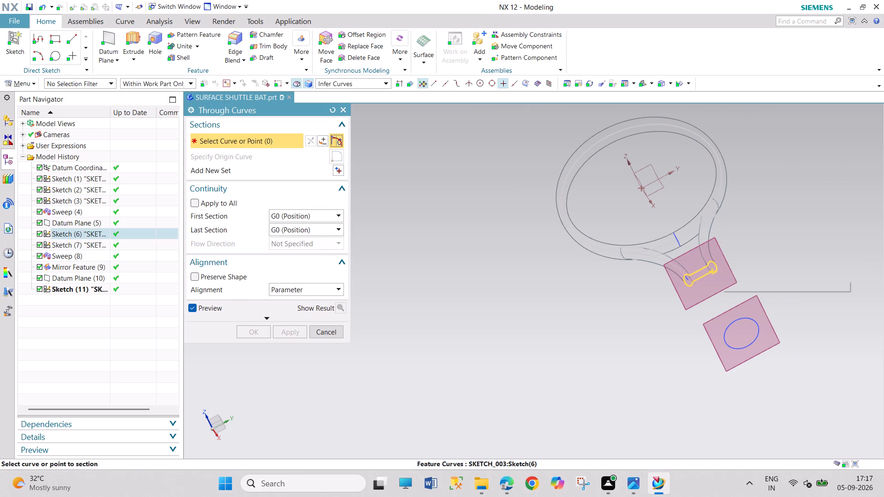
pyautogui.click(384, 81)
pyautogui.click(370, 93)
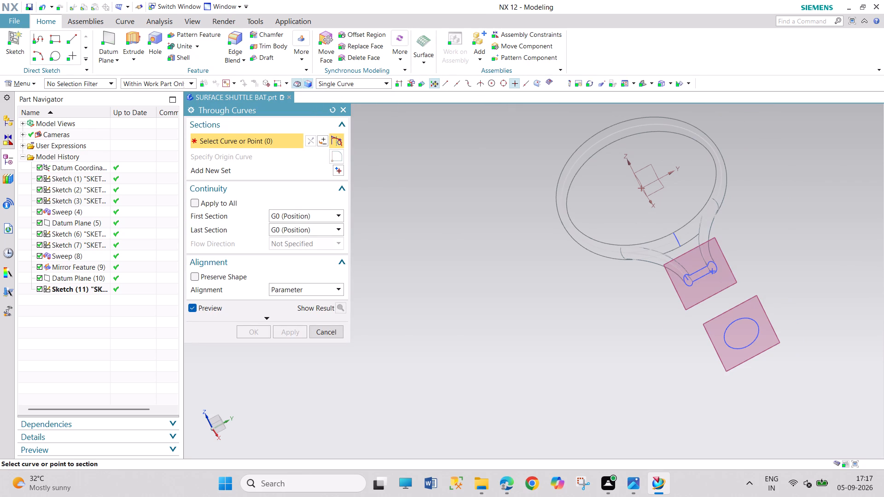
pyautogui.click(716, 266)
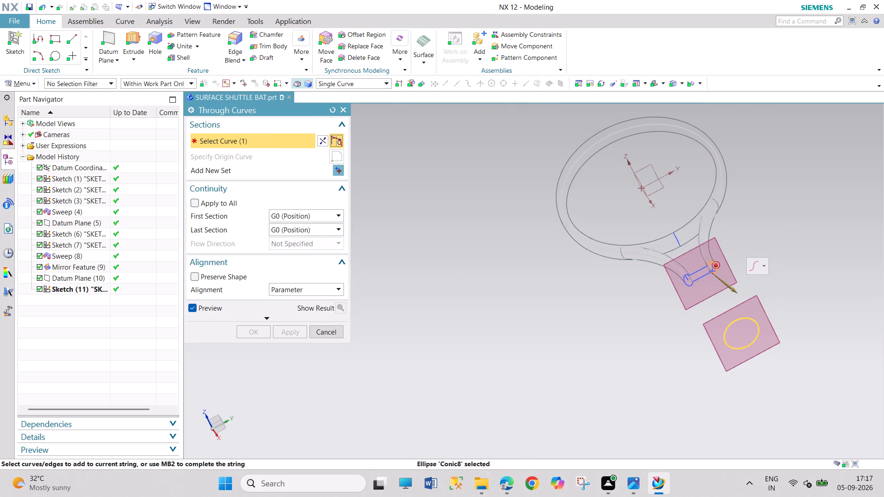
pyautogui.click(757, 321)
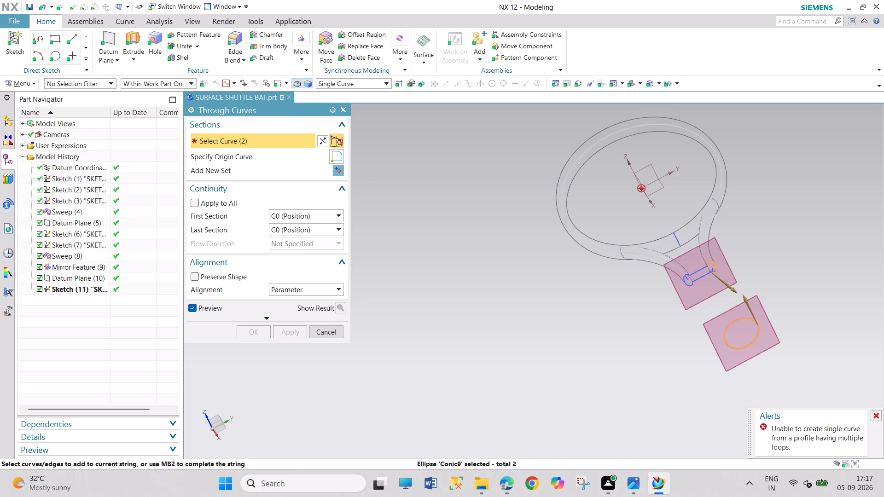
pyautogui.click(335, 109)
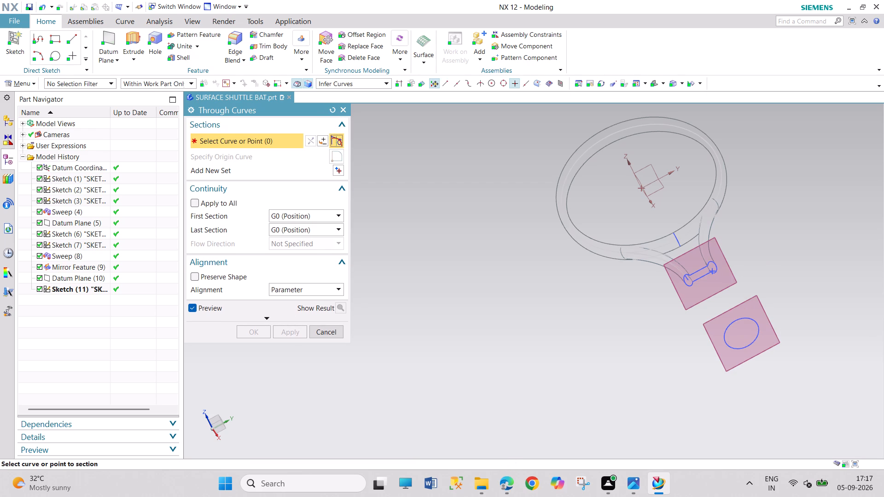
# Define two Through Curves sections with the Single Curve rule: the small end arc first and the shaft ellipse as a new set.
pyautogui.click(344, 81)
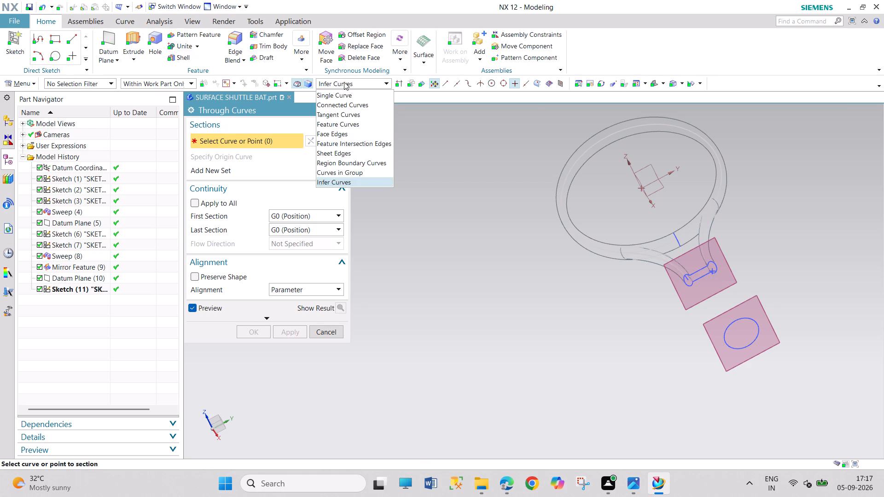
pyautogui.click(345, 99)
pyautogui.click(719, 271)
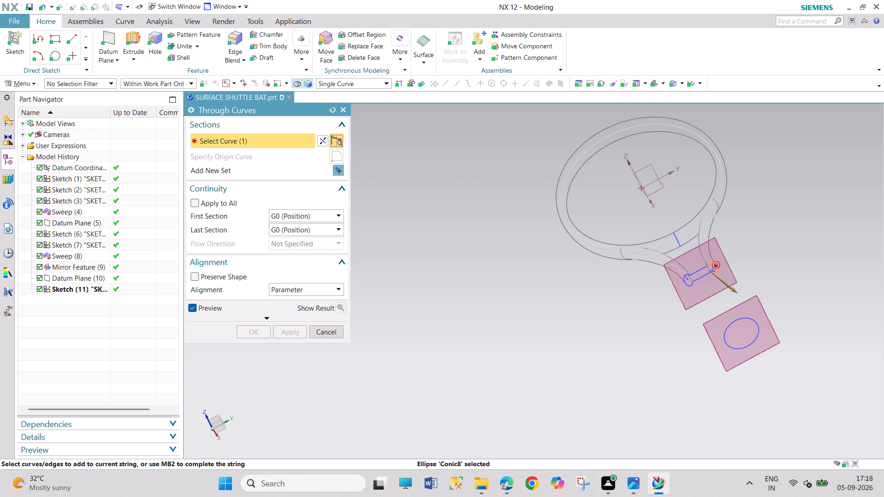
pyautogui.click(339, 170)
pyautogui.click(762, 328)
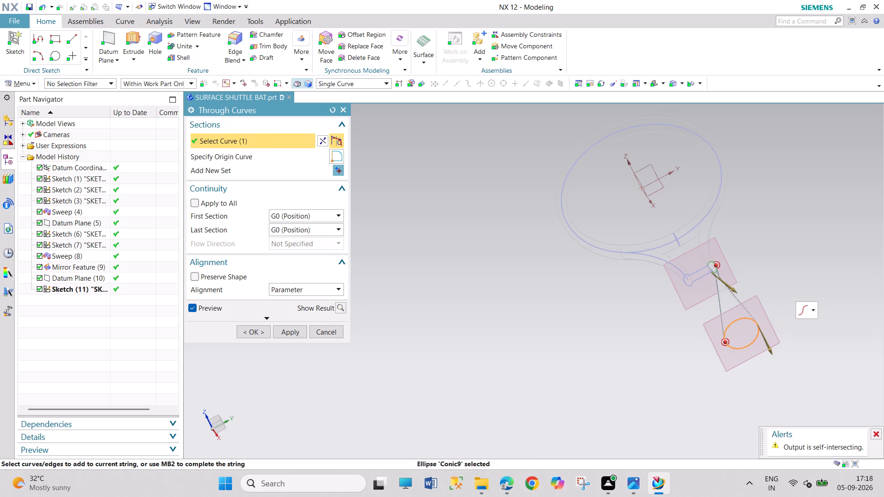
# Set the Through Curves alignment method to By Points.
pyautogui.moveTo(721, 381); pyautogui.dragTo(708, 367, button='middle')
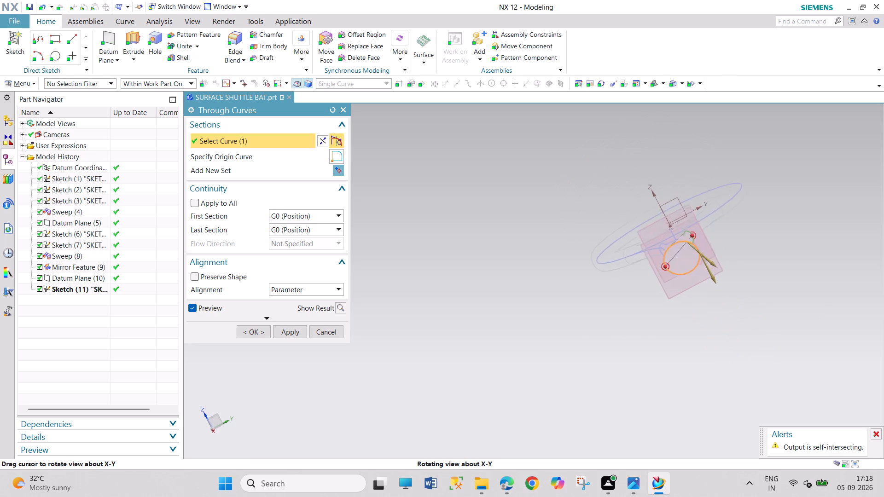
pyautogui.moveTo(708, 367); pyautogui.dragTo(689, 394, button='middle')
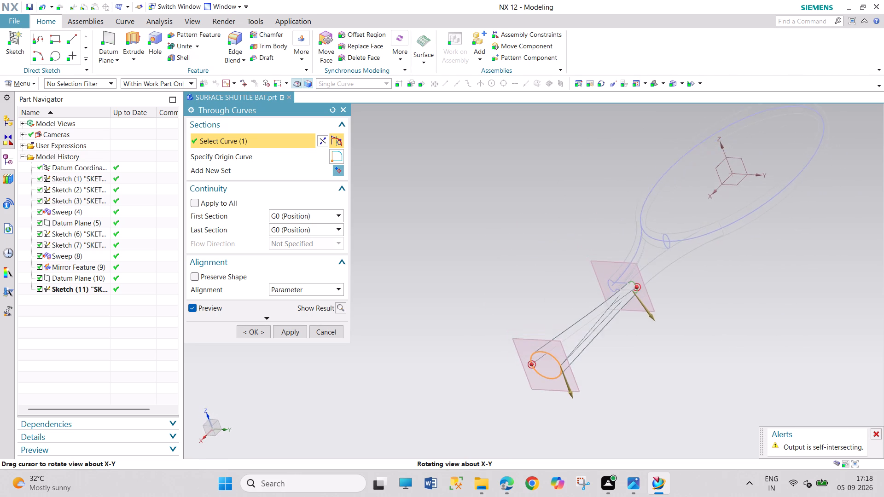
pyautogui.moveTo(689, 394); pyautogui.dragTo(692, 399, button='middle')
pyautogui.scroll(1, 692, 399)
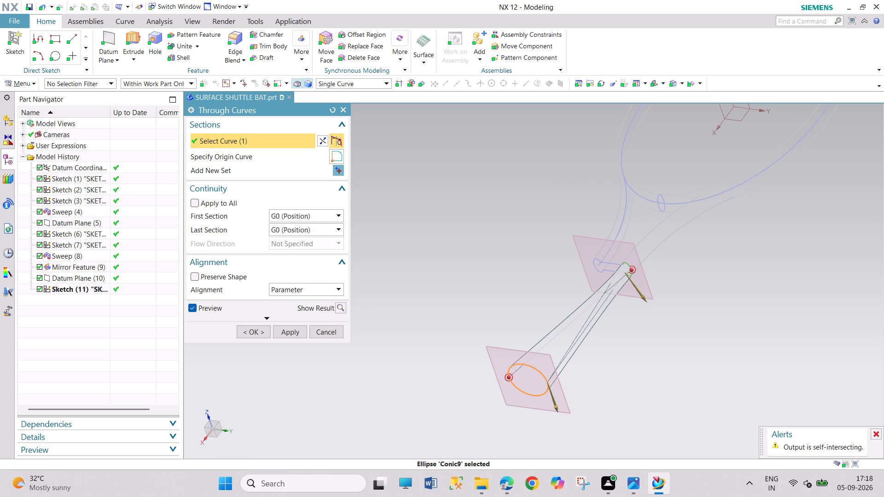
pyautogui.moveTo(593, 360); pyautogui.dragTo(582, 349, button='middle')
pyautogui.click(321, 288)
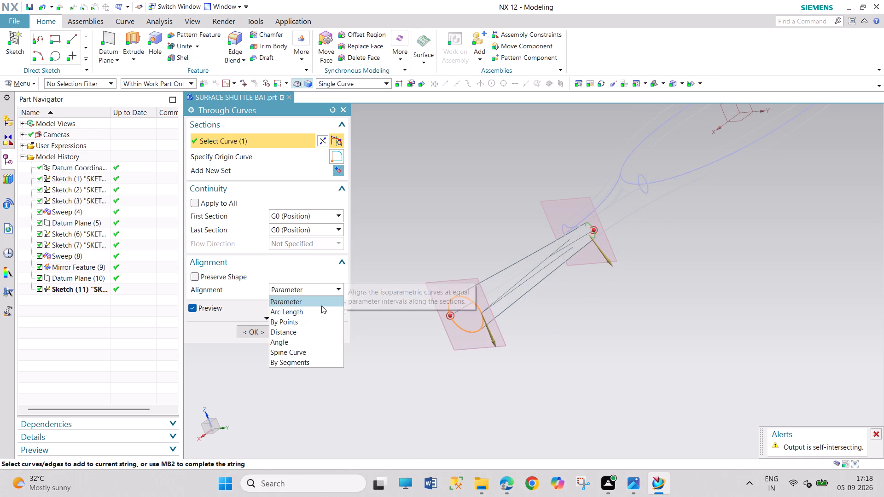
pyautogui.click(321, 320)
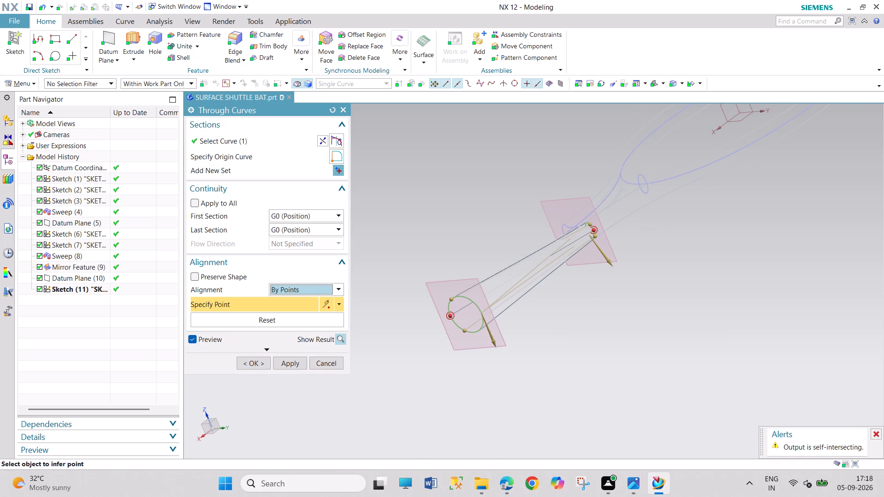
# Move the shaft ellipse's first alignment point along the curve toward the direction arrow, to about 8%.
pyautogui.moveTo(529, 364); pyautogui.dragTo(528, 402, button='middle')
pyautogui.scroll(-2, 579, 246)
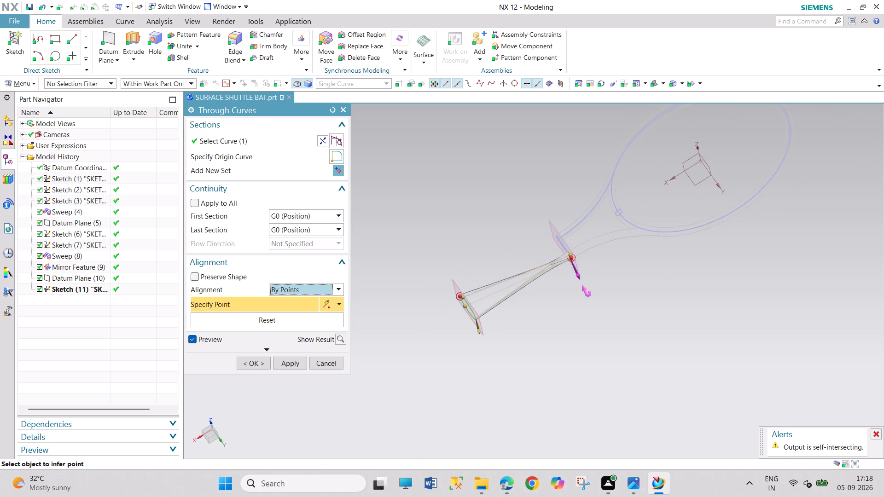
pyautogui.scroll(3, 547, 330)
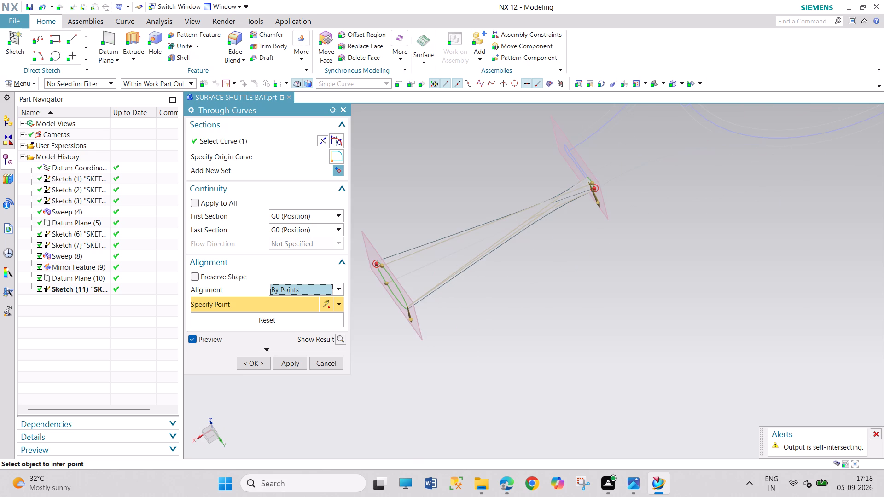
pyautogui.scroll(1, 429, 332)
pyautogui.moveTo(430, 332); pyautogui.dragTo(521, 329, button='middle')
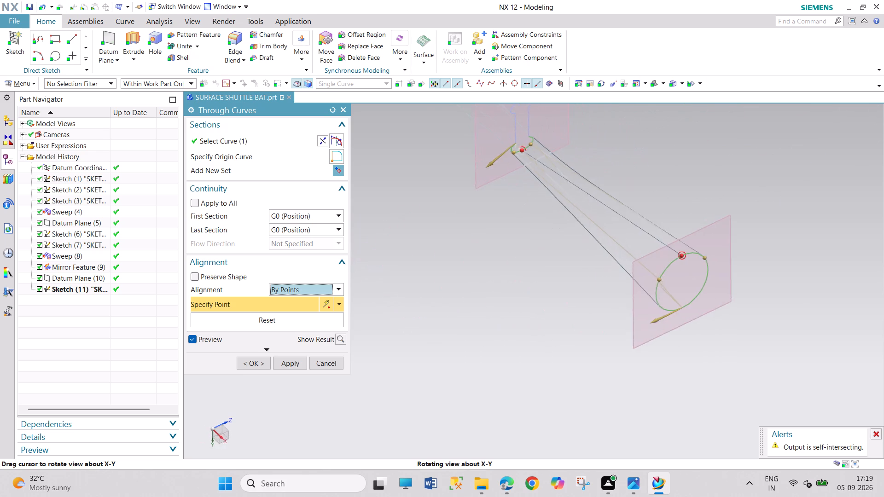
pyautogui.moveTo(521, 329); pyautogui.dragTo(550, 315, button='middle')
pyautogui.scroll(-3, 541, 168)
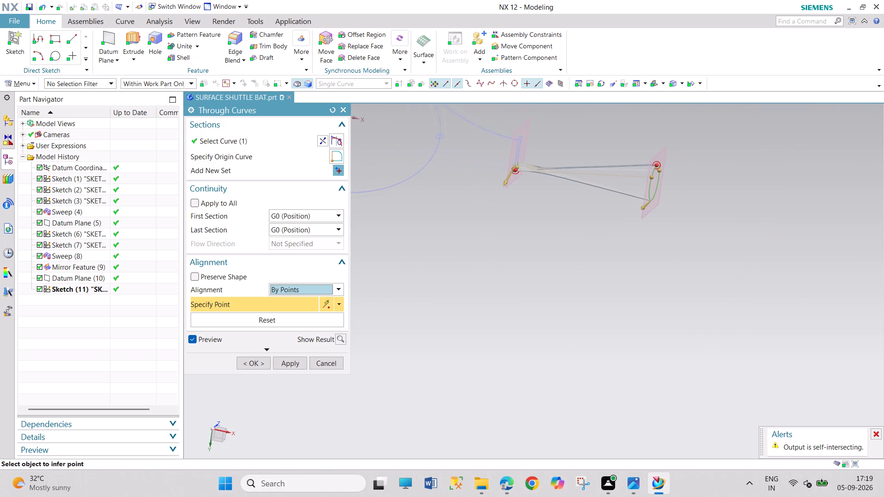
pyautogui.scroll(3, 705, 173)
pyautogui.moveTo(442, 255); pyautogui.dragTo(457, 265, button='middle')
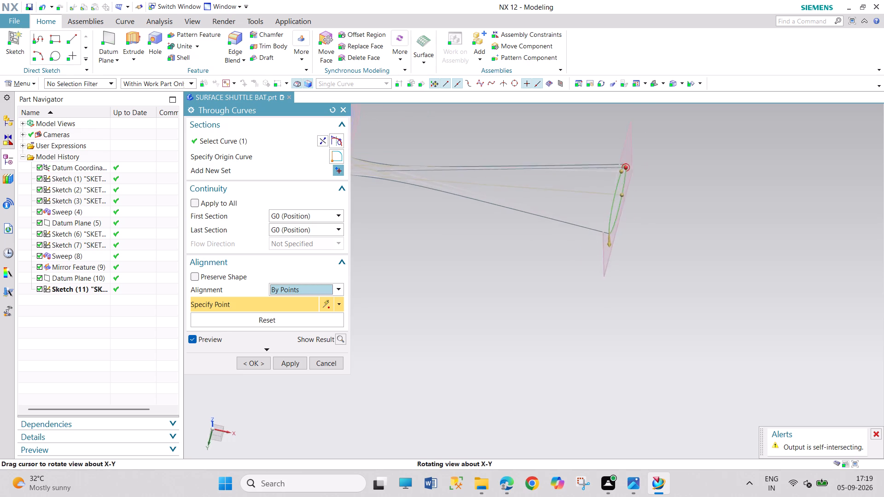
pyautogui.moveTo(457, 265); pyautogui.dragTo(468, 289, button='middle')
pyautogui.scroll(-3, 448, 261)
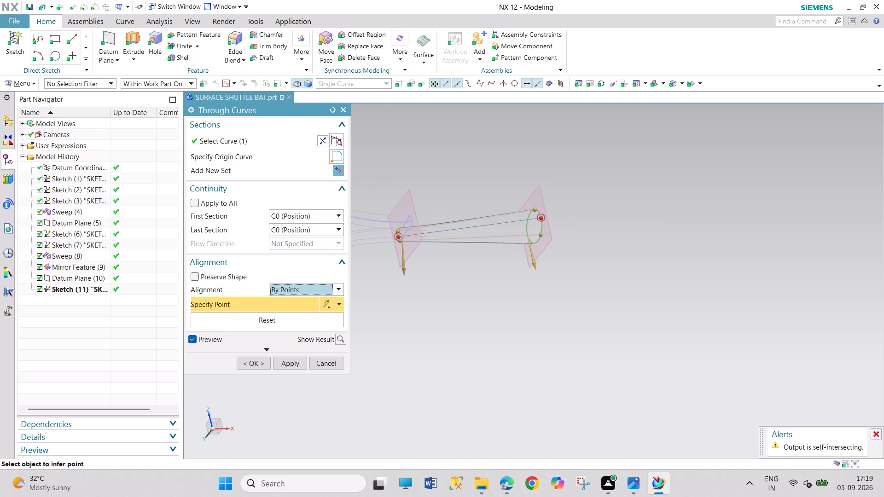
pyautogui.moveTo(464, 281); pyautogui.dragTo(429, 254, button='middle')
pyautogui.scroll(-2, 425, 240)
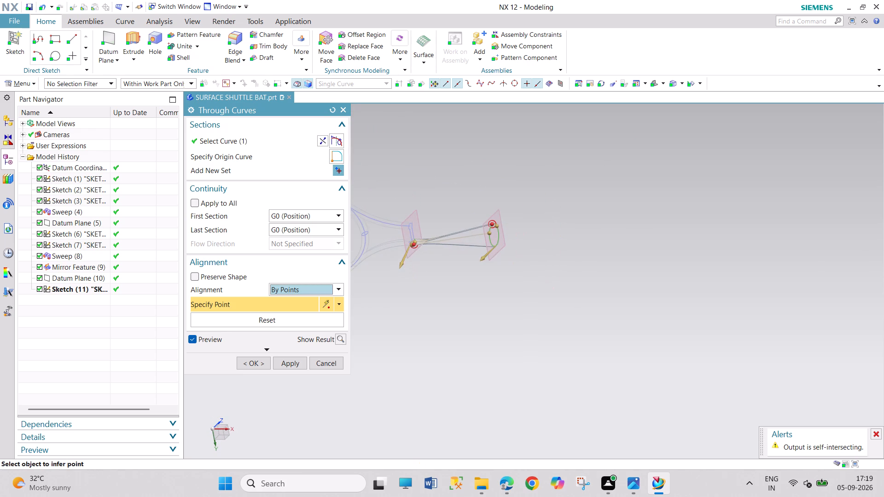
pyautogui.scroll(4, 430, 254)
pyautogui.scroll(4, 416, 220)
pyautogui.scroll(-1, 454, 239)
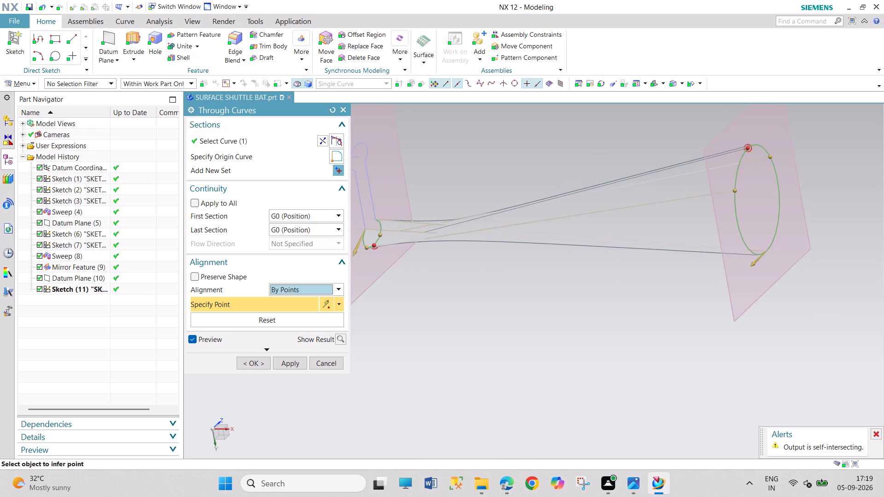
pyautogui.scroll(-1, 454, 240)
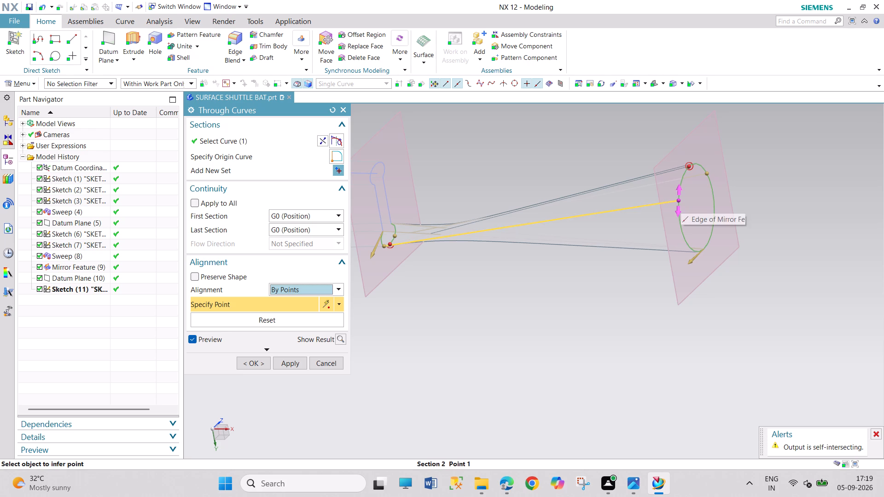
pyautogui.moveTo(680, 201); pyautogui.dragTo(690, 260)
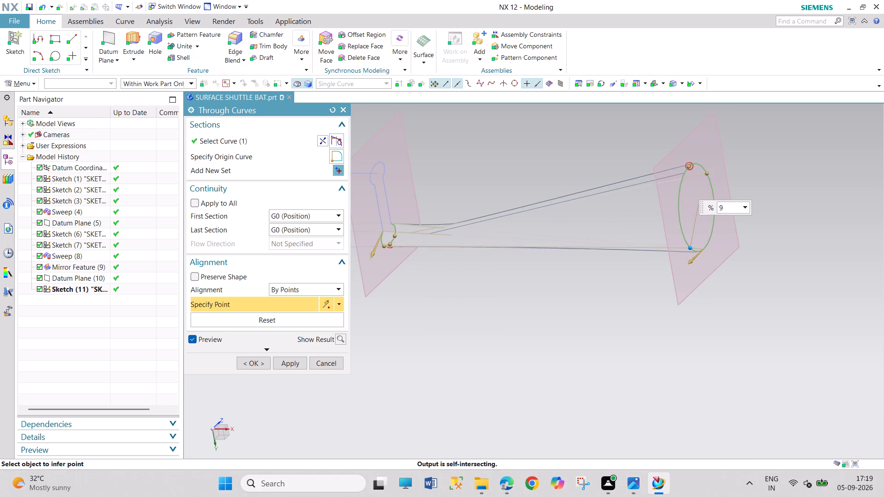
pyautogui.moveTo(690, 260); pyautogui.dragTo(692, 267)
# Move the shaft ellipse's second alignment point along the curve to about 91.56%.
pyautogui.moveTo(773, 293); pyautogui.dragTo(764, 298, button='middle')
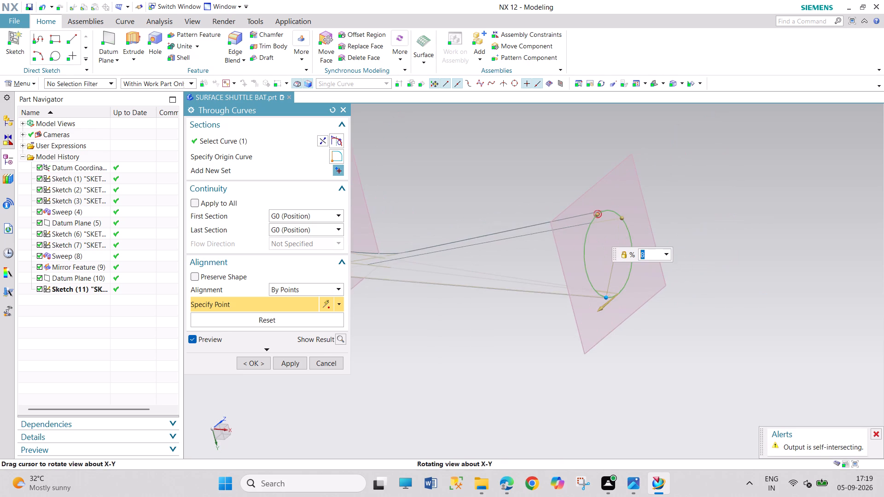
pyautogui.scroll(2, 479, 353)
pyautogui.scroll(-2, 479, 353)
pyautogui.scroll(-2, 602, 281)
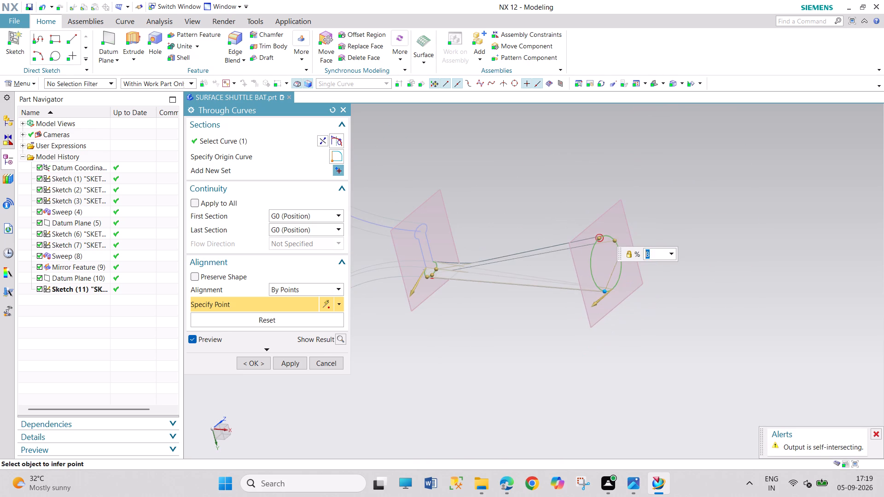
pyautogui.moveTo(617, 241); pyautogui.dragTo(628, 258)
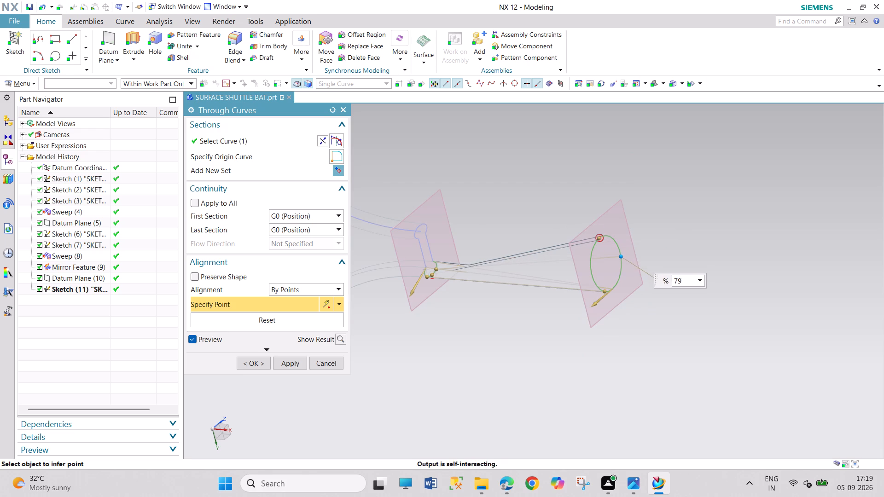
pyautogui.moveTo(628, 258); pyautogui.dragTo(617, 278)
# Move the end arc's second alignment point to the end of the arc at 100%.
pyautogui.moveTo(573, 351); pyautogui.dragTo(565, 353, button='middle')
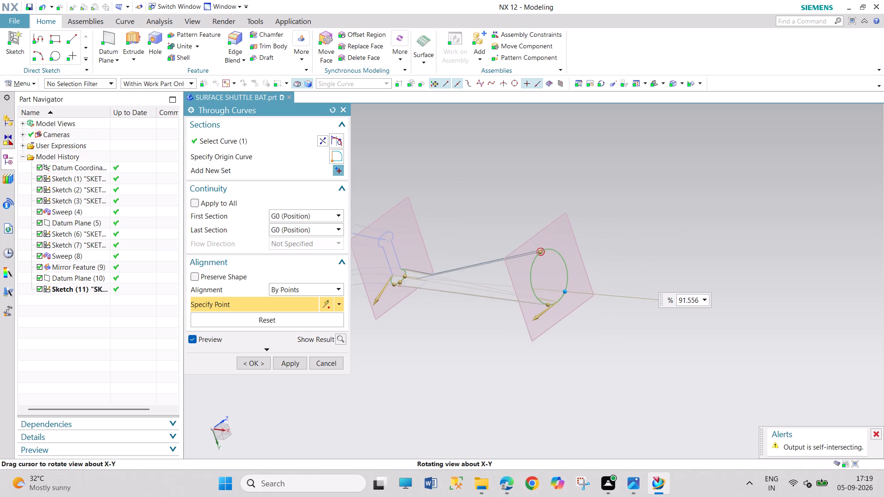
pyautogui.moveTo(565, 353); pyautogui.dragTo(564, 353, button='middle')
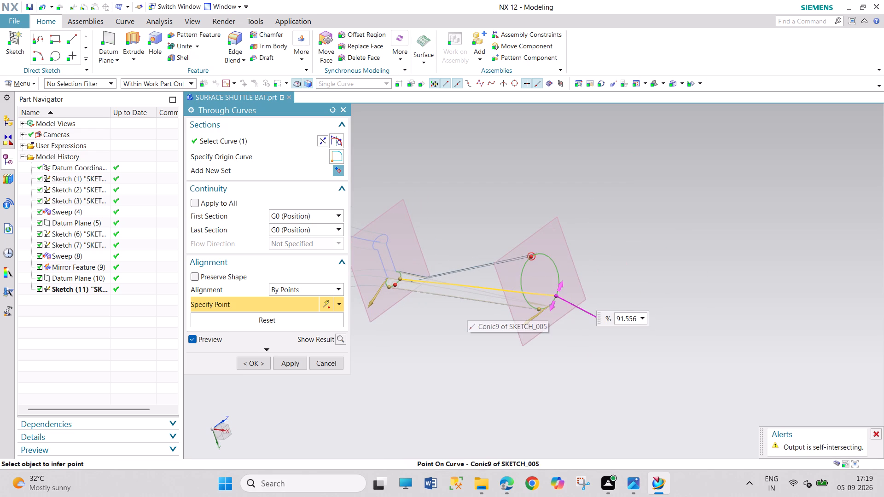
pyautogui.scroll(-4, 406, 333)
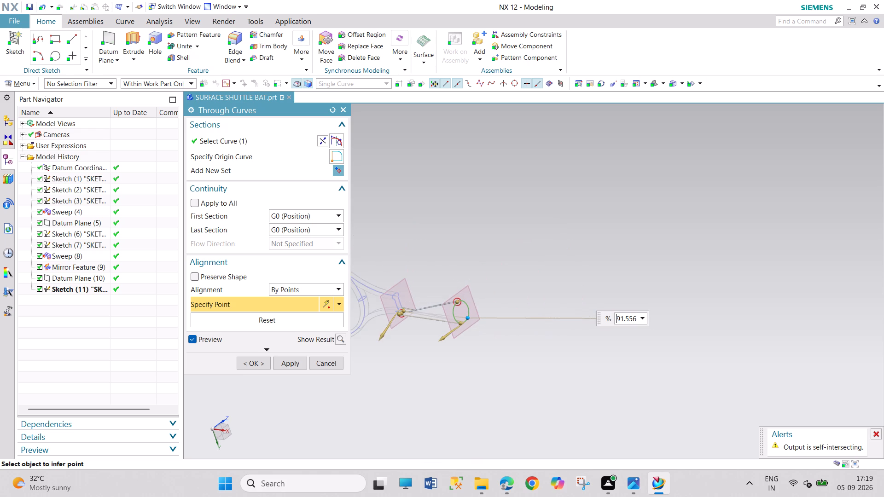
pyautogui.moveTo(403, 356); pyautogui.dragTo(381, 374, button='middle')
pyautogui.scroll(3, 343, 414)
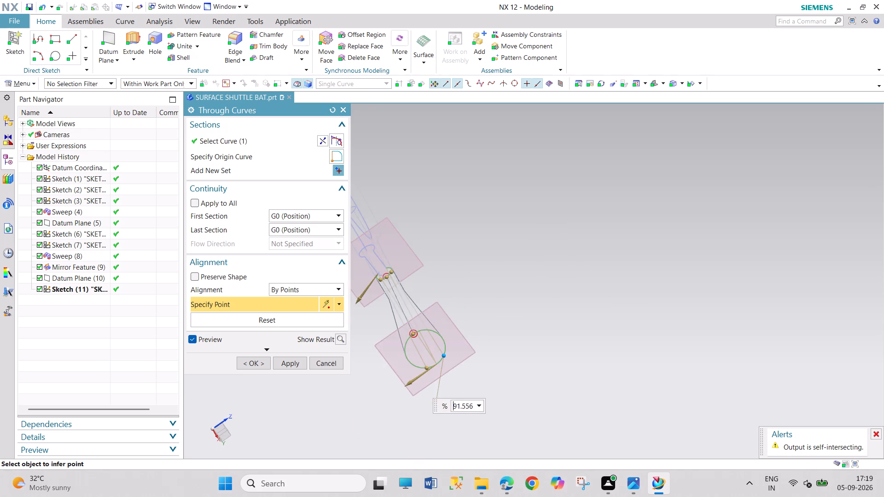
pyautogui.scroll(3, 343, 414)
pyautogui.middleClick(392, 351)
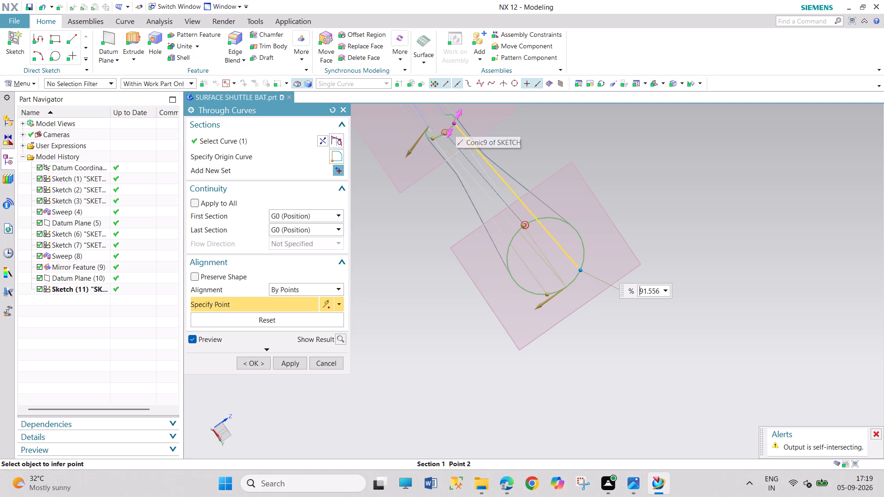
pyautogui.moveTo(455, 124); pyautogui.dragTo(445, 115)
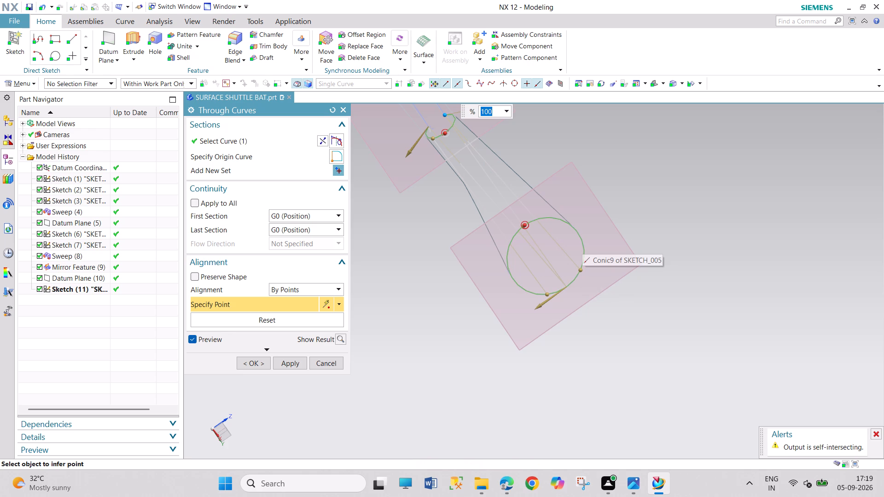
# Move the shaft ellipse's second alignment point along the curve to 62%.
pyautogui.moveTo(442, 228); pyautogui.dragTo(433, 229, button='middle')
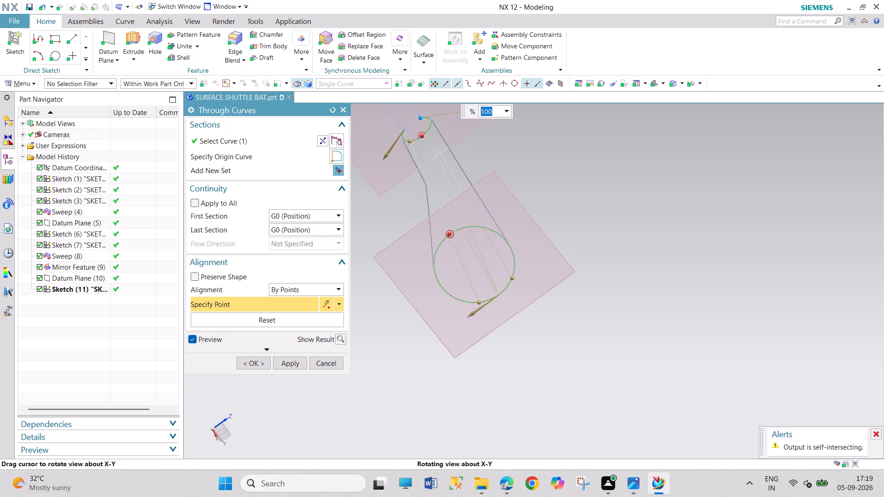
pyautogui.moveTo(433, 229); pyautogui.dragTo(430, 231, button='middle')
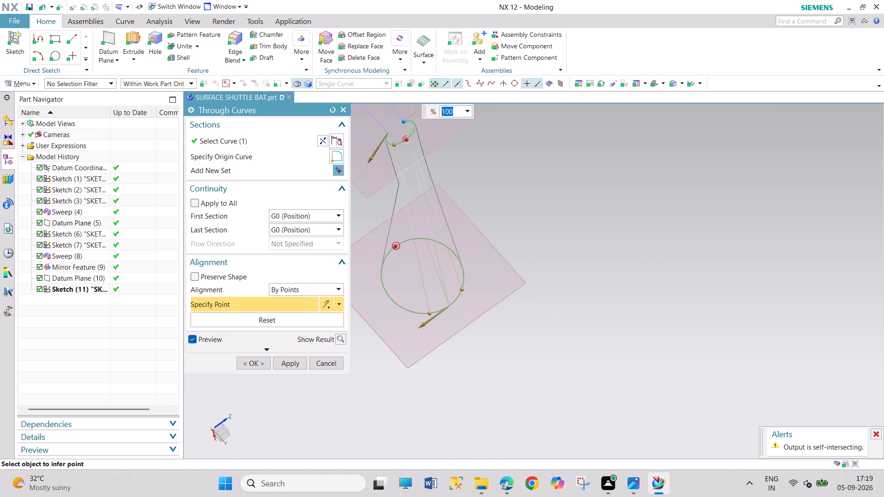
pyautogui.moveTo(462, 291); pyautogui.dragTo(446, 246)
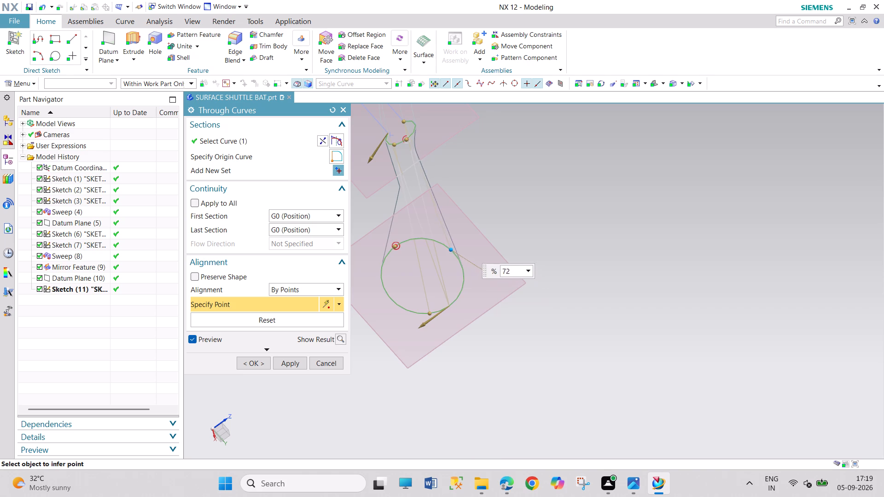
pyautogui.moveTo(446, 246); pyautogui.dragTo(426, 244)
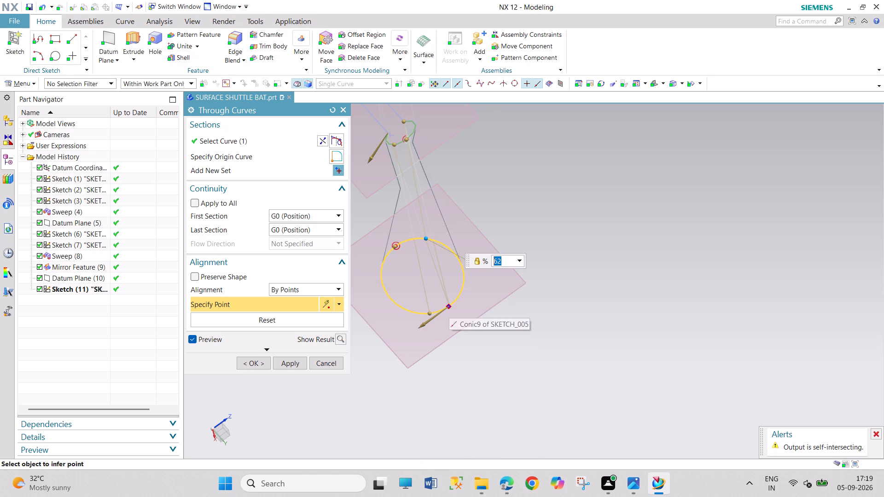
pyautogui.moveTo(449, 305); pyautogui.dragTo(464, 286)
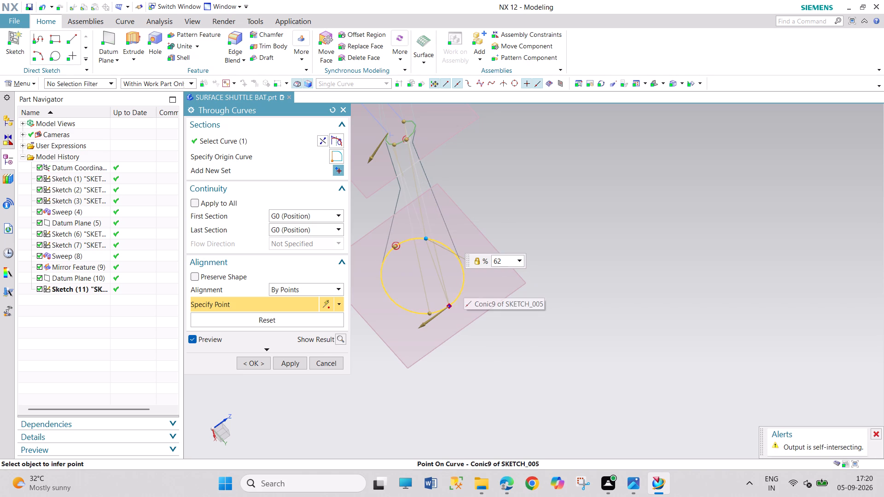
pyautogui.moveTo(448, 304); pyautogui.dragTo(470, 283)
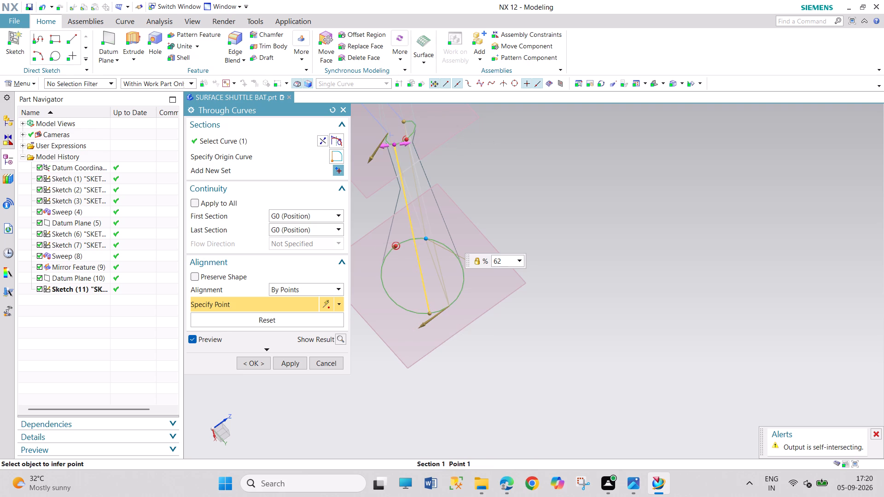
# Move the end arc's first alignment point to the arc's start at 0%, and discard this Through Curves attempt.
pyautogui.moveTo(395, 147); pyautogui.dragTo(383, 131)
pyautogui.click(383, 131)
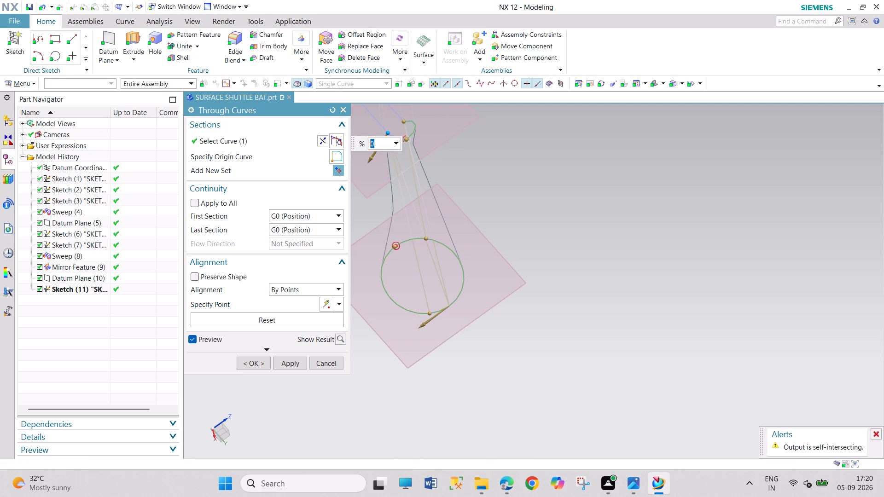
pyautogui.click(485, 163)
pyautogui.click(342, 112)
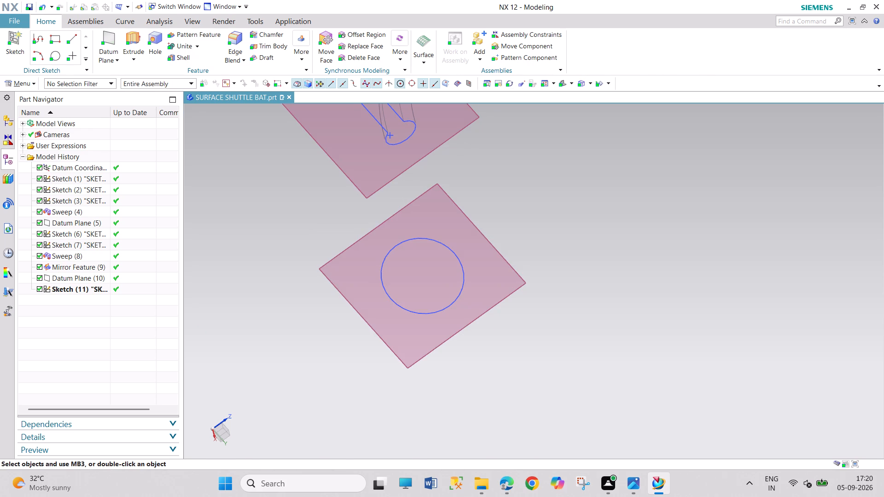
# Start a new Through Curves feature.
pyautogui.click(427, 60)
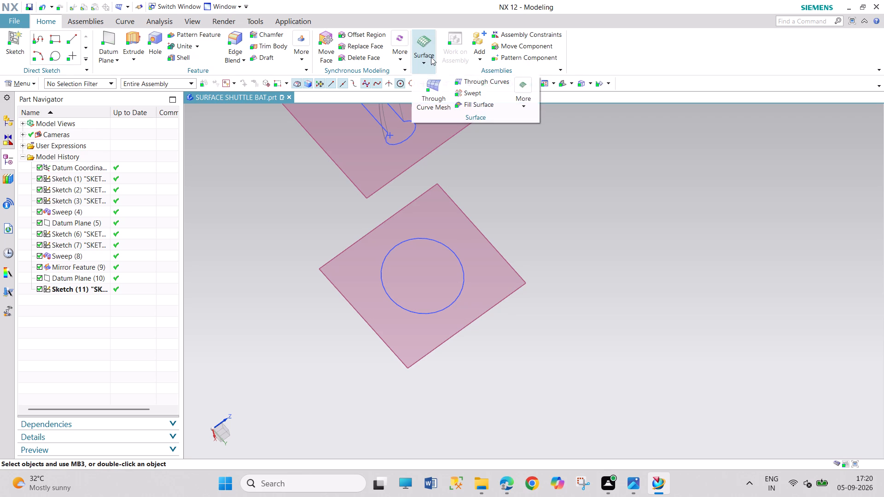
pyautogui.click(465, 80)
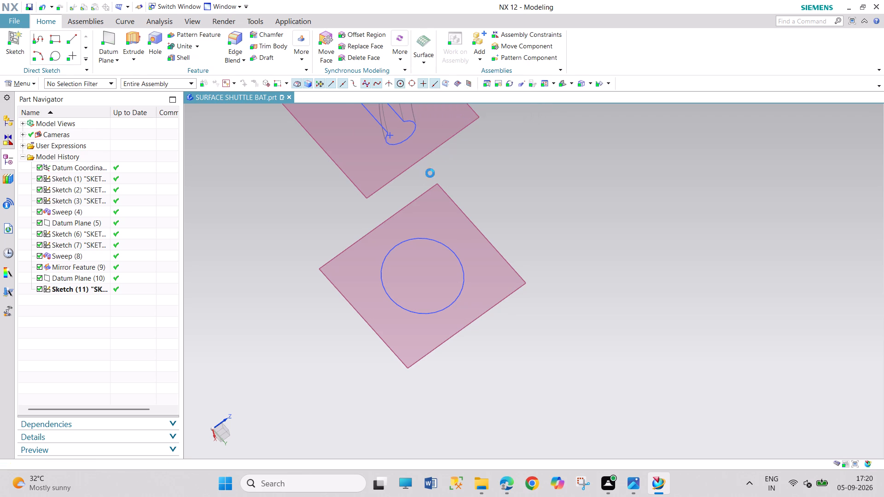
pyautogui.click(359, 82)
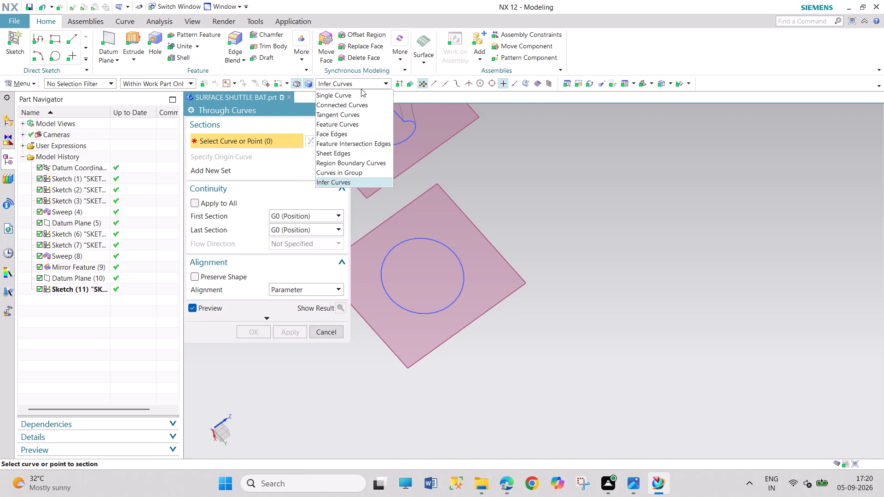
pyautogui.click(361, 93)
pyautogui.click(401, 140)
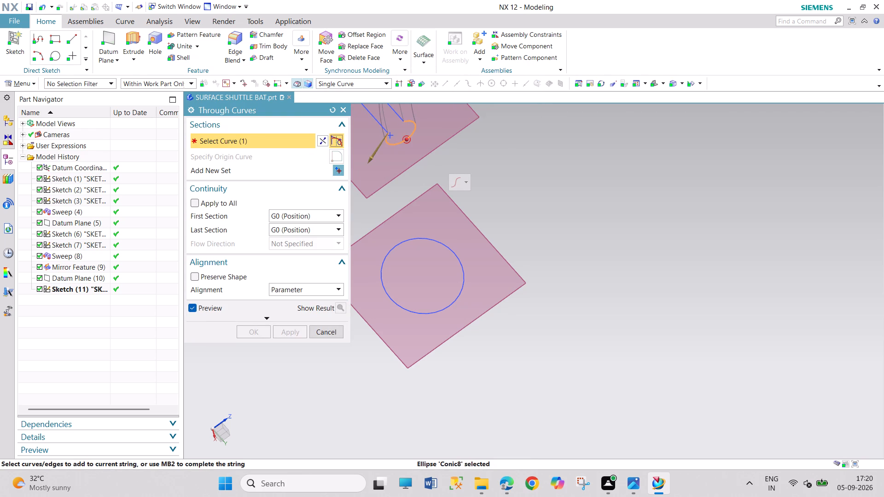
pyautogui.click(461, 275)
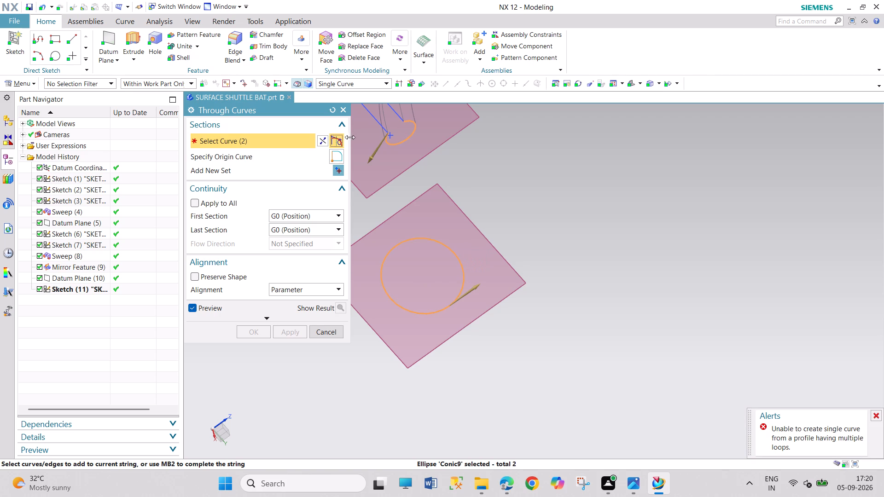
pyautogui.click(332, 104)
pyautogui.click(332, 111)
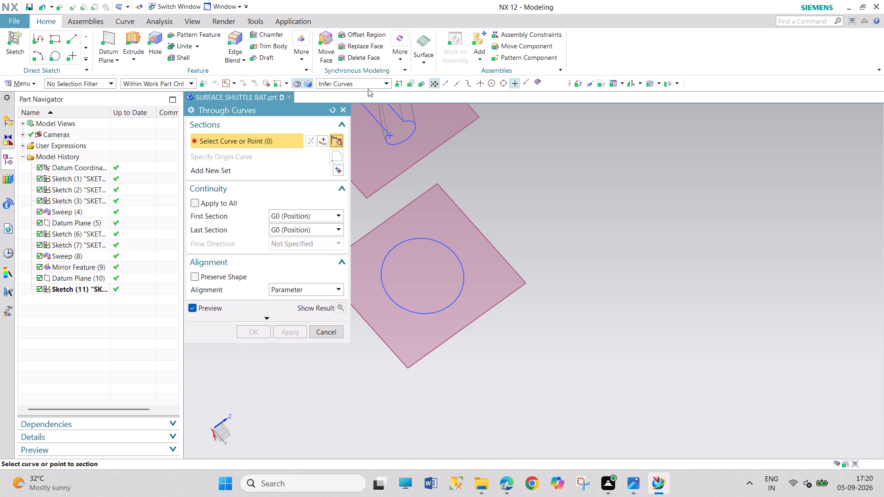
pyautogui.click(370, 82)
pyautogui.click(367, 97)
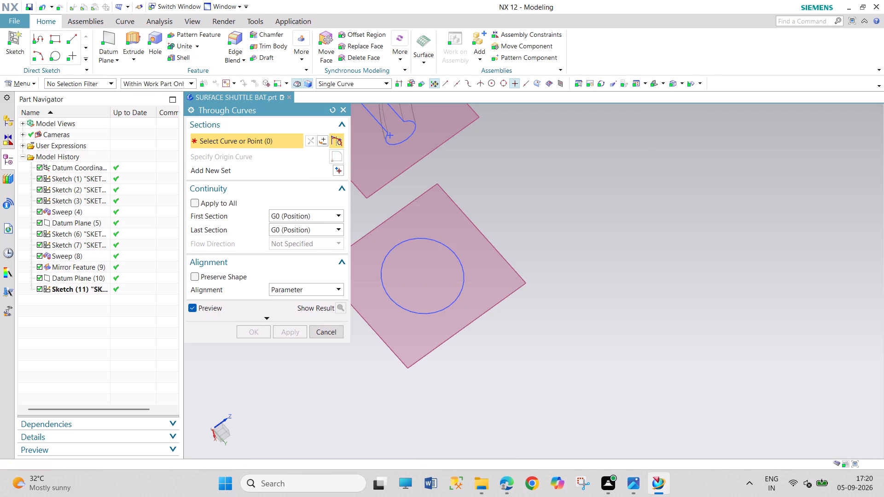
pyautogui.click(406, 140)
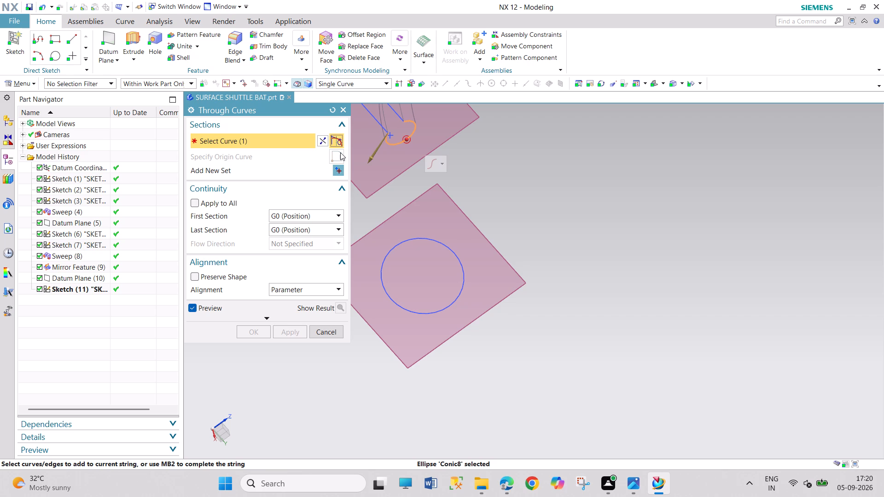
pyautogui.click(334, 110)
# Set the curve rule to Single Curve and select the end arc and the shaft ellipse as two separate sections.
pyautogui.click(348, 84)
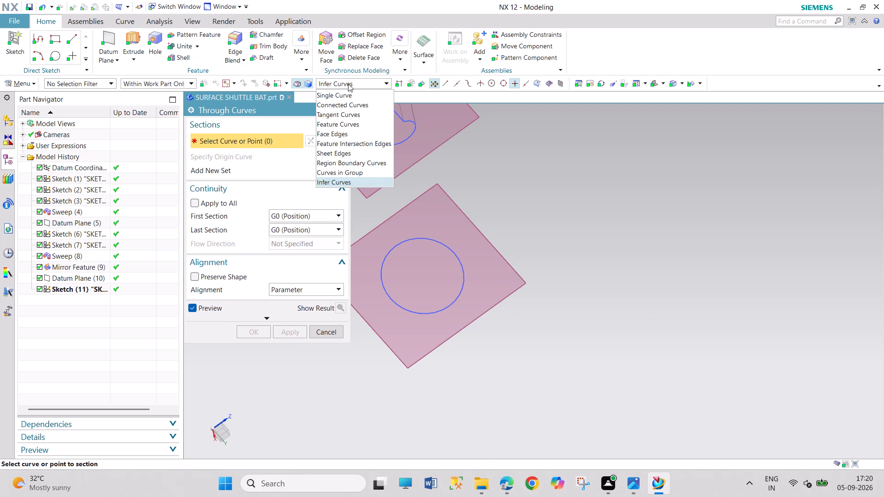
pyautogui.click(351, 94)
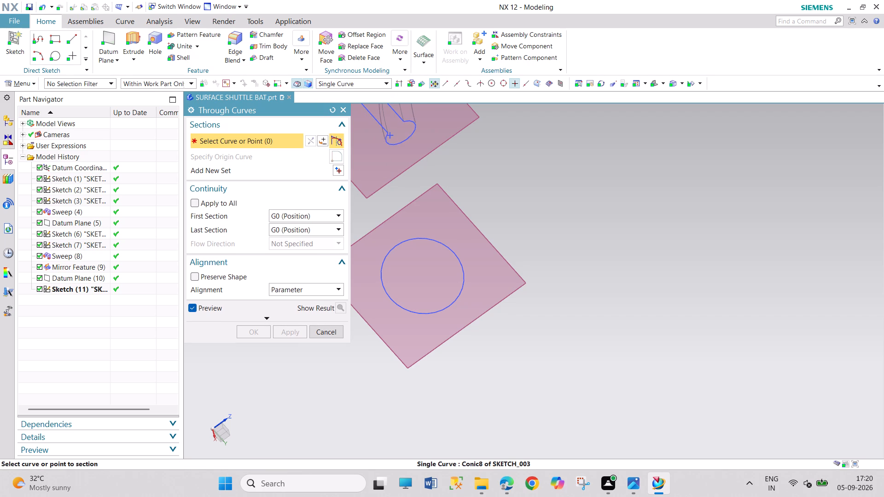
pyautogui.click(389, 134)
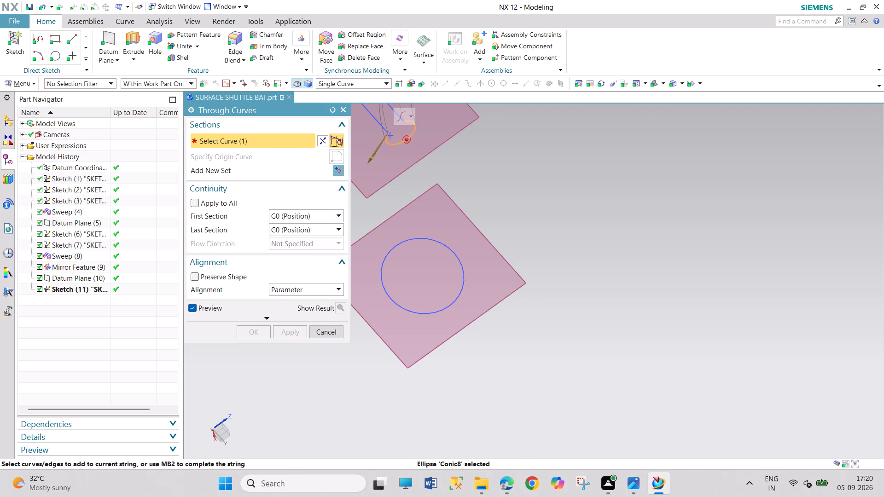
pyautogui.click(337, 170)
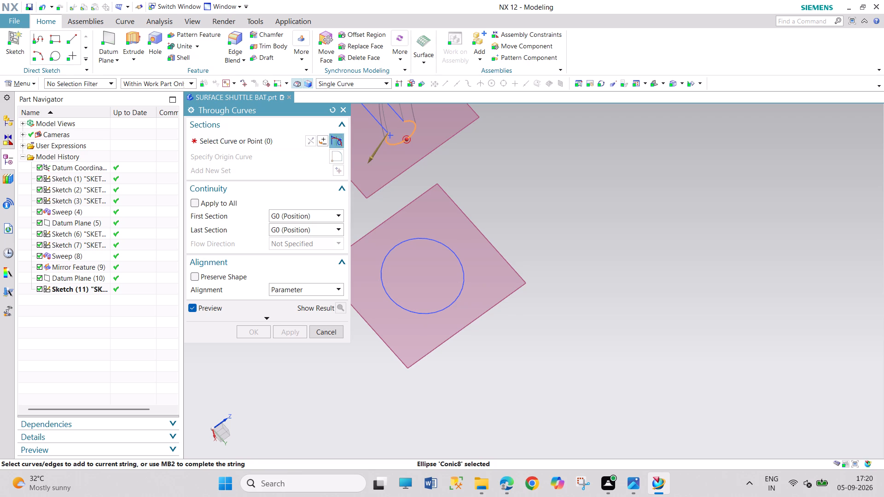
pyautogui.click(419, 316)
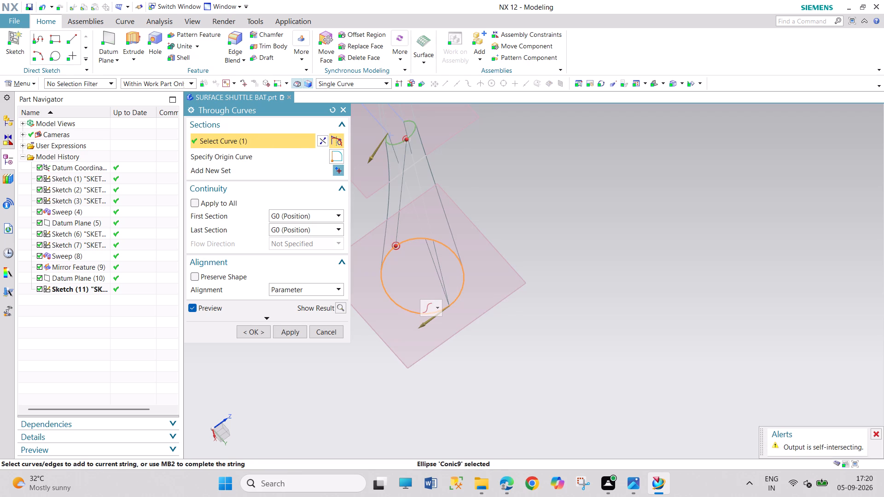
# Set the Through Curves alignment method to By Points.
pyautogui.moveTo(390, 331); pyautogui.dragTo(400, 329, button='middle')
pyautogui.click(316, 288)
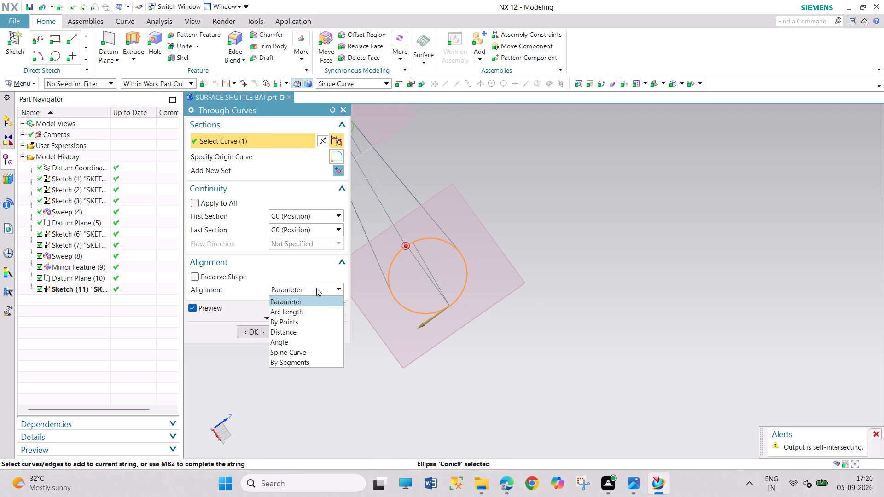
pyautogui.click(313, 320)
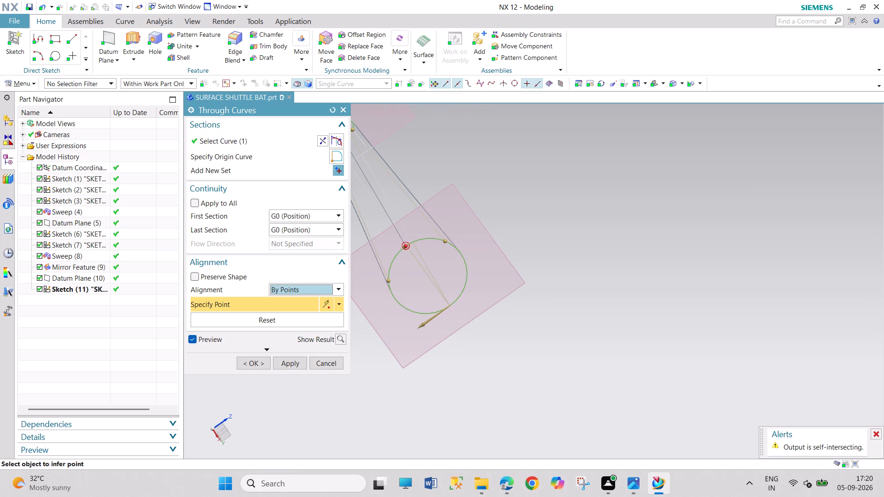
# Move the end arc's first alignment point to the start of the arc at 0%.
pyautogui.scroll(-2, 391, 327)
pyautogui.moveTo(393, 327); pyautogui.dragTo(417, 314, button='middle')
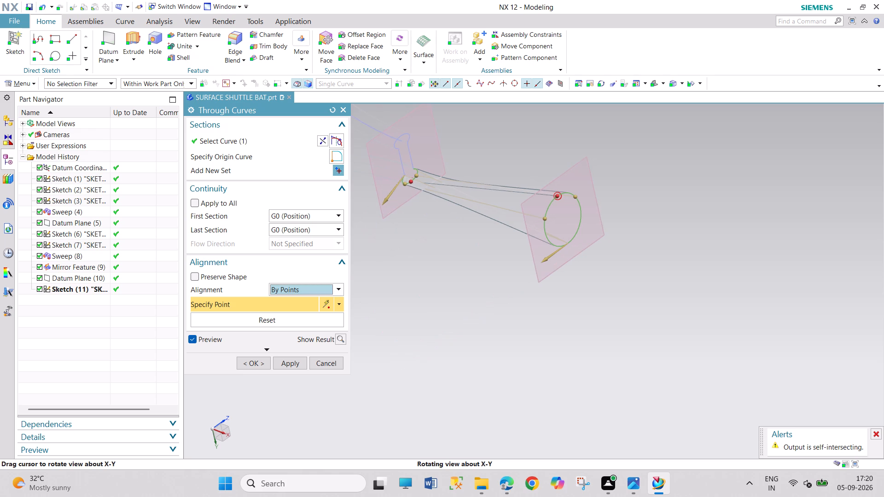
pyautogui.moveTo(417, 314); pyautogui.dragTo(417, 314, button='middle')
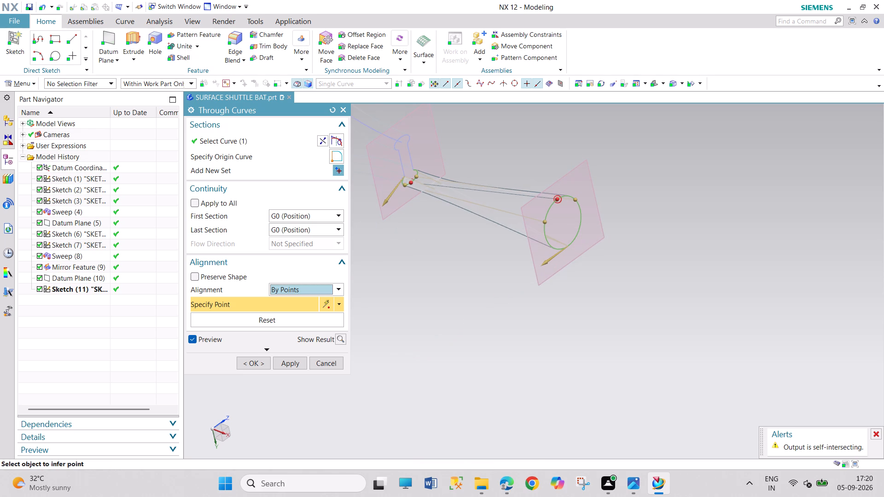
pyautogui.scroll(-2, 576, 228)
pyautogui.scroll(3, 522, 212)
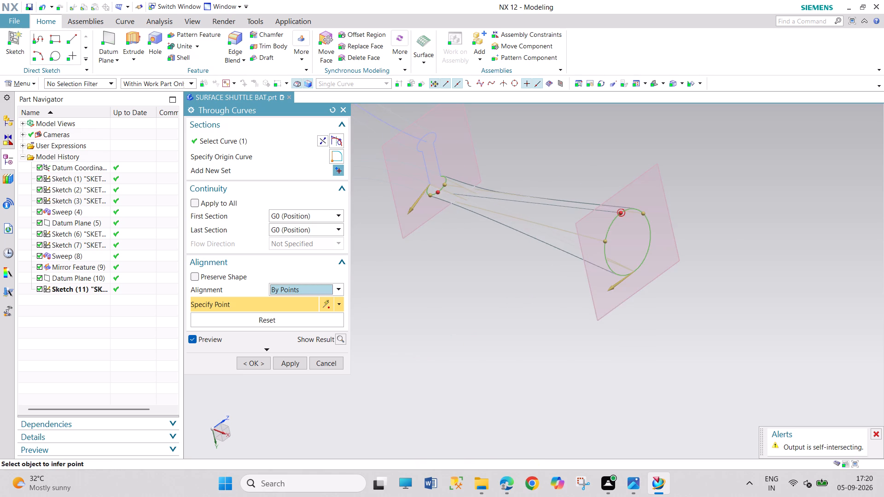
pyautogui.scroll(2, 442, 200)
pyautogui.moveTo(422, 192); pyautogui.dragTo(419, 191)
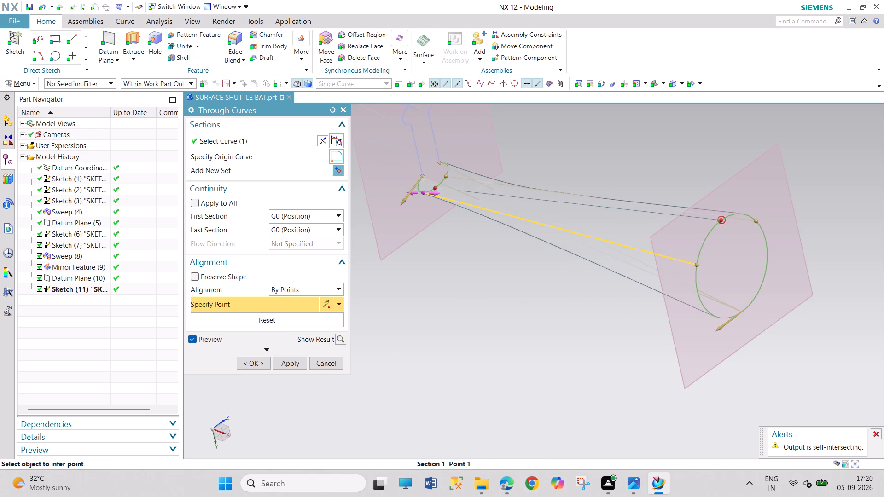
pyautogui.moveTo(419, 191); pyautogui.dragTo(420, 170)
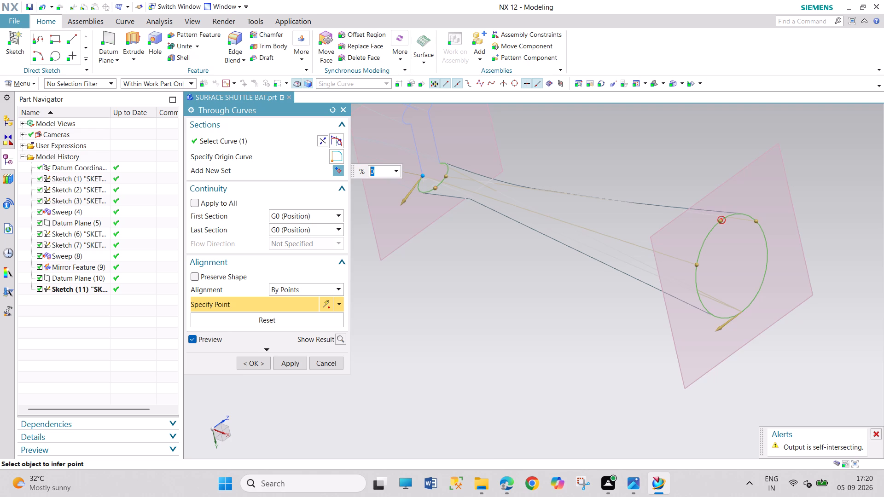
# Move the shaft ellipse's first alignment point along the curve to about 39.94%.
pyautogui.moveTo(697, 266); pyautogui.dragTo(703, 242)
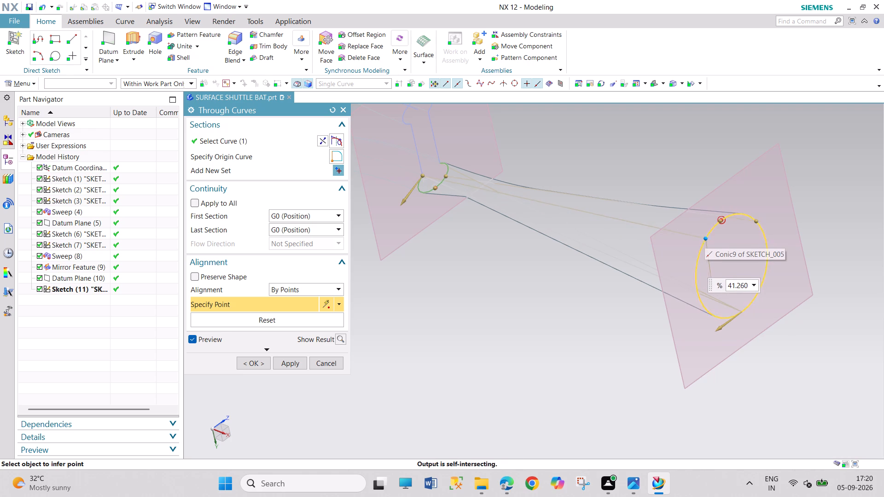
pyautogui.moveTo(703, 242); pyautogui.dragTo(704, 246)
# Move the end arc's last alignment point to the end of the arc at 100%.
pyautogui.moveTo(646, 322); pyautogui.dragTo(643, 324, button='middle')
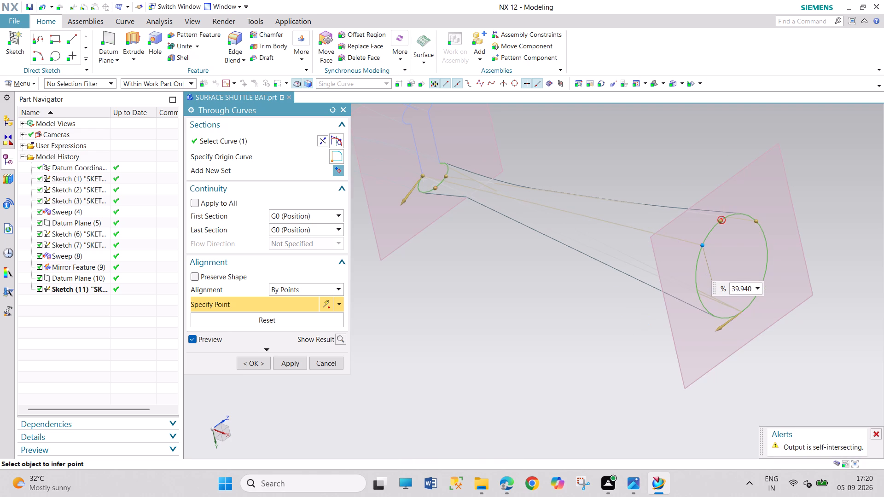
pyautogui.moveTo(643, 324); pyautogui.dragTo(650, 327, button='middle')
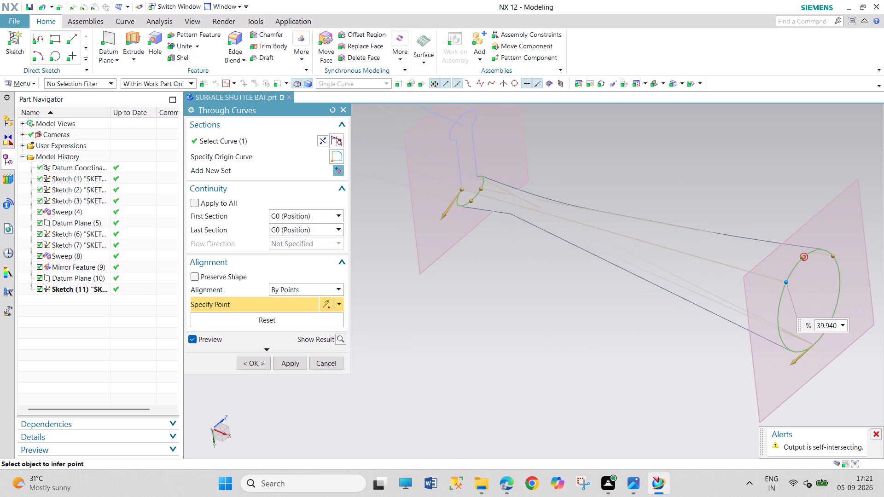
pyautogui.moveTo(481, 190); pyautogui.dragTo(479, 171)
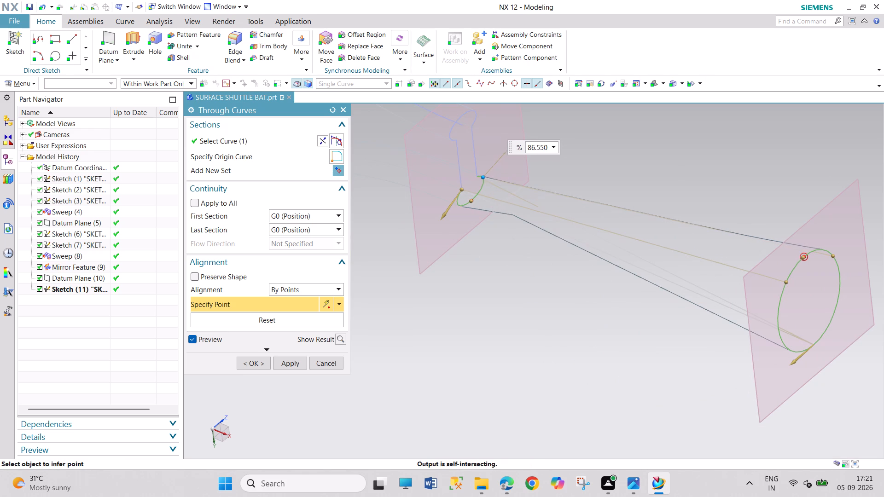
pyautogui.moveTo(479, 171); pyautogui.dragTo(475, 172)
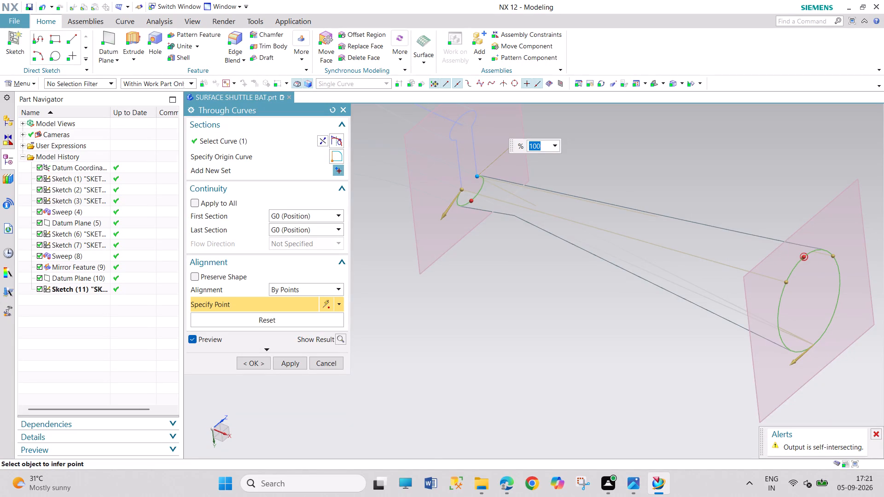
# Create the Through Curves body between the end arc and the shaft ellipse using the By Points alignment.
pyautogui.moveTo(472, 201); pyautogui.dragTo(470, 243)
pyautogui.moveTo(594, 331); pyautogui.dragTo(570, 325, button='middle')
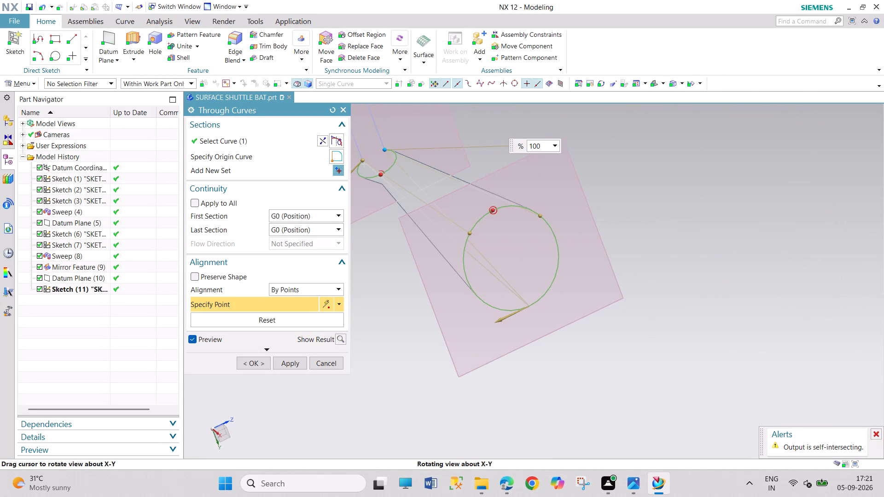
pyautogui.moveTo(570, 325); pyautogui.dragTo(570, 325, button='middle')
pyautogui.click(504, 286)
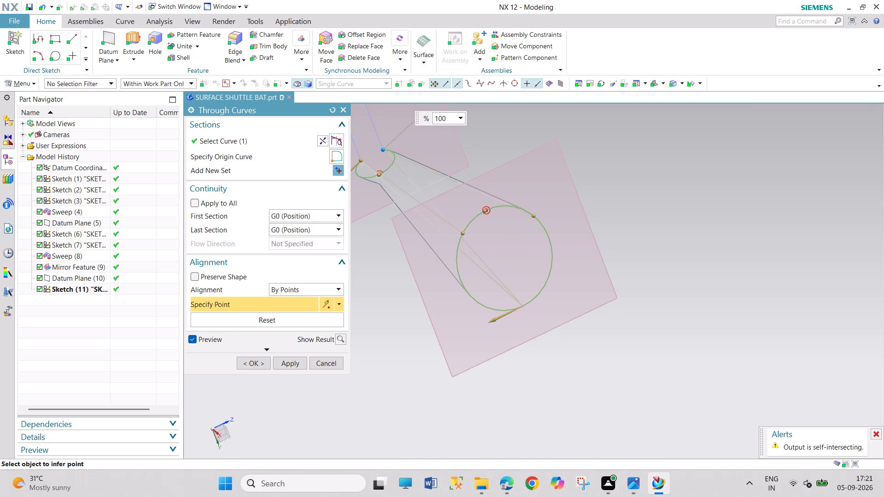
pyautogui.moveTo(520, 305); pyautogui.dragTo(538, 299)
pyautogui.click(515, 299)
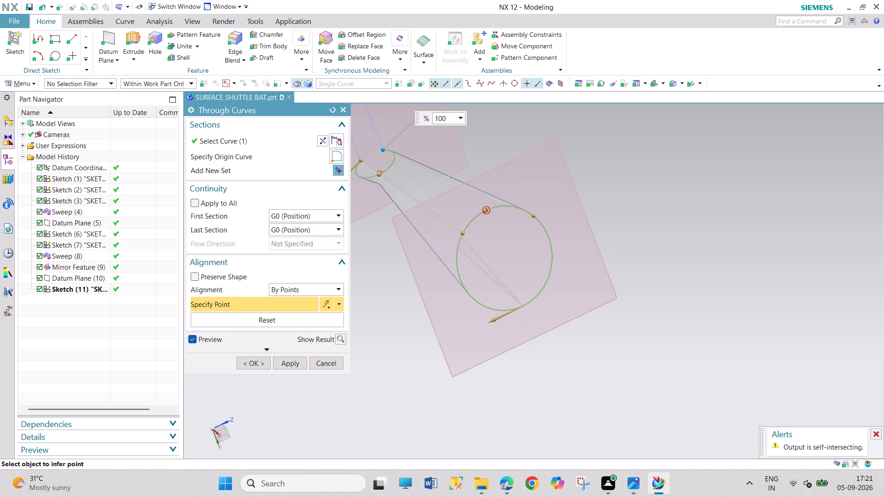
pyautogui.click(506, 292)
pyautogui.click(261, 364)
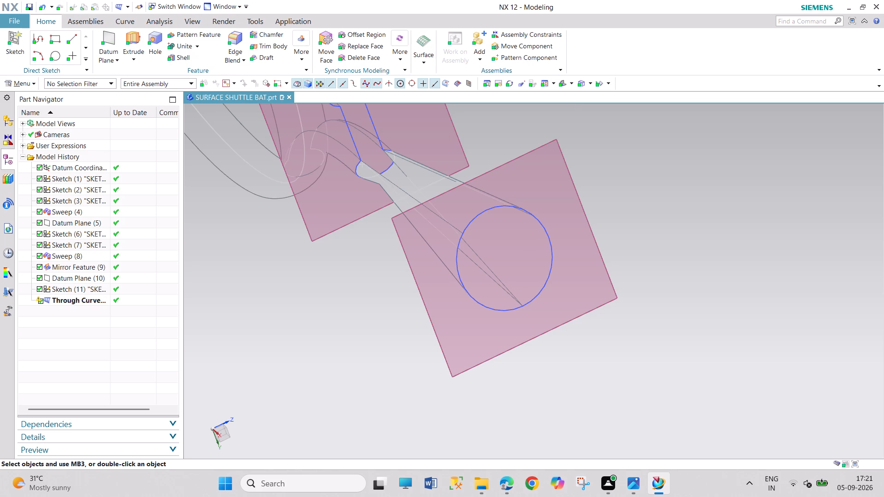
# Switch the model display from wireframe to shaded and inspect the new Through Curves body from several angles.
pyautogui.click(570, 84)
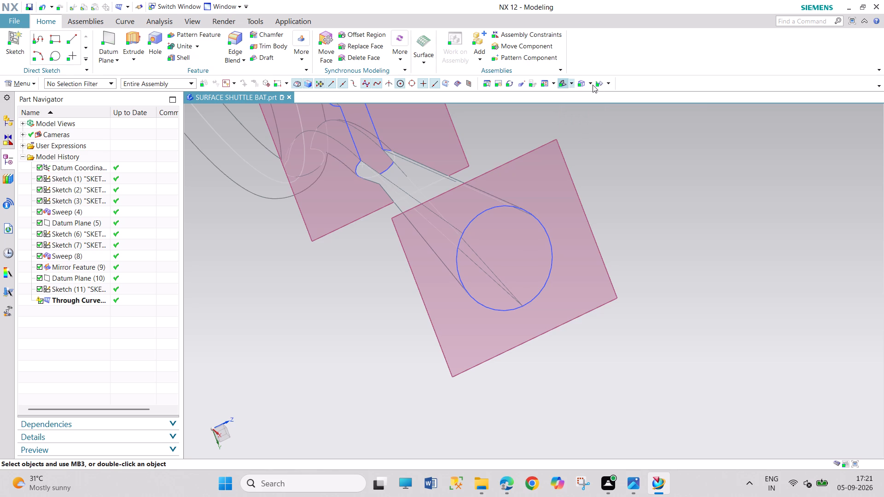
pyautogui.click(594, 92)
pyautogui.scroll(3, 442, 294)
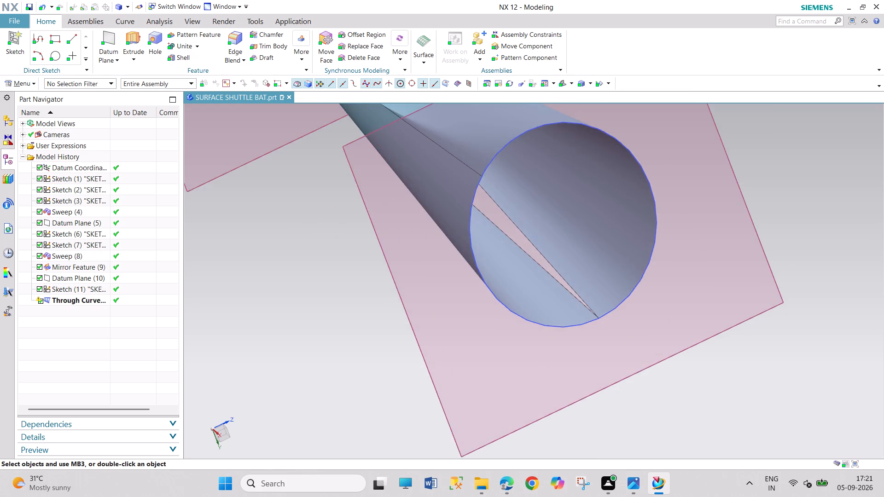
pyautogui.scroll(-7, 443, 290)
pyautogui.moveTo(411, 303); pyautogui.dragTo(404, 319, button='middle')
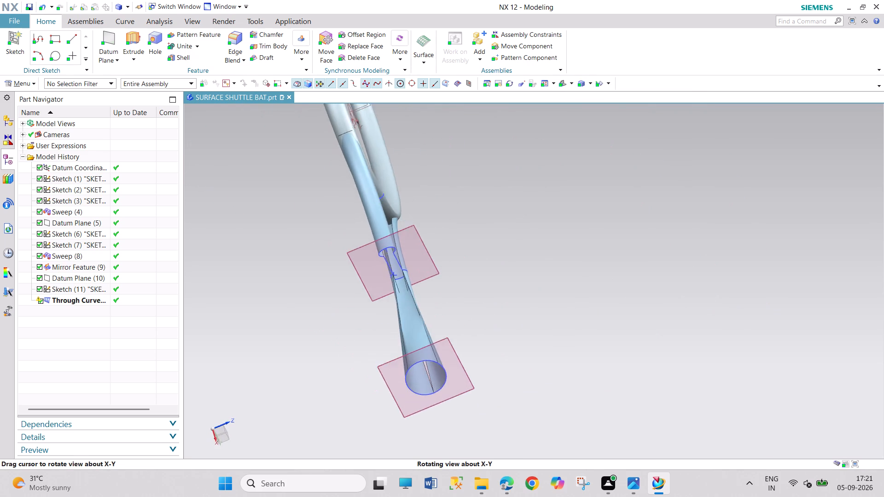
pyautogui.moveTo(404, 319); pyautogui.dragTo(392, 322, button='middle')
pyautogui.scroll(1, 392, 322)
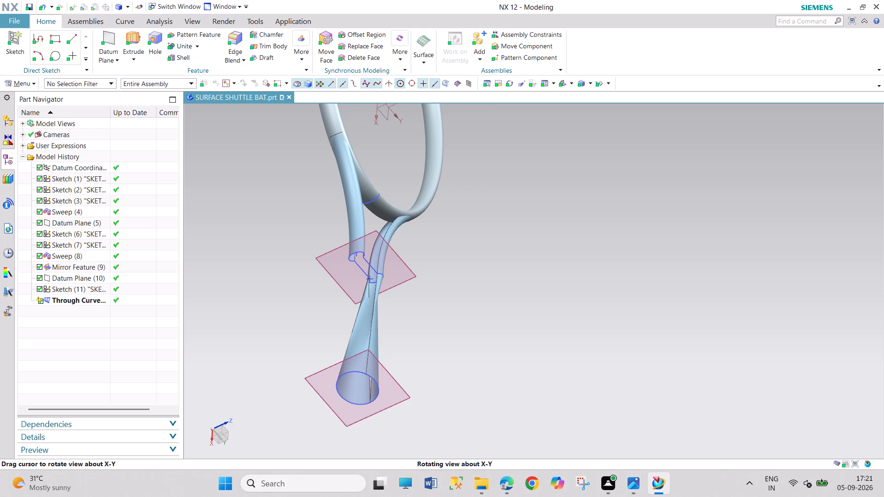
# Create a Through Curves body from the other fork branch's end ellipse to the shaft ellipse, using single-curve selection and Parameter alignment.
pyautogui.click(422, 64)
pyautogui.click(500, 85)
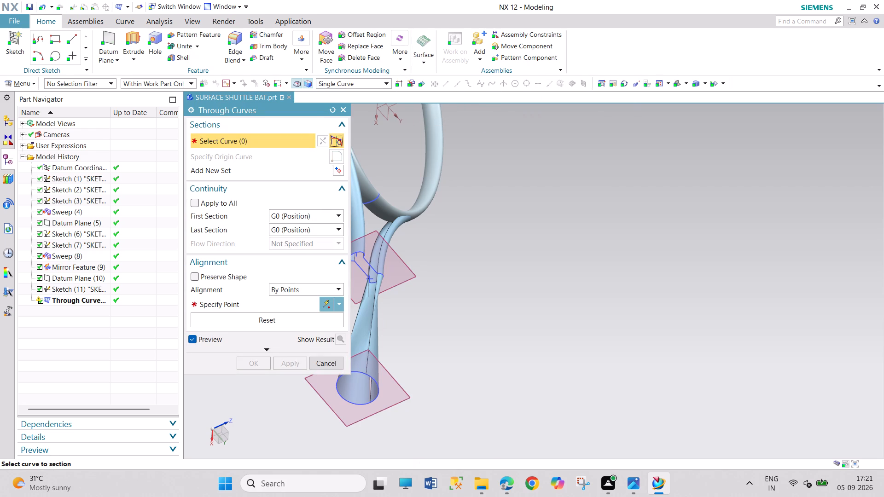
pyautogui.click(358, 253)
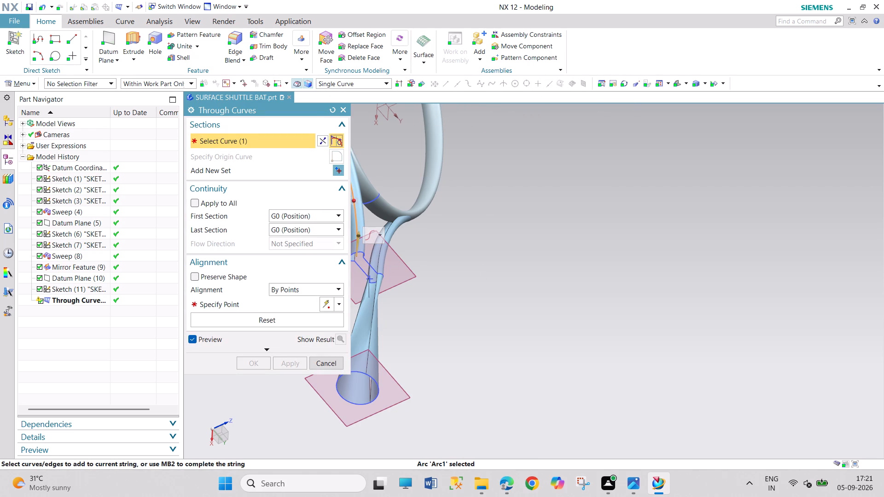
pyautogui.click(331, 110)
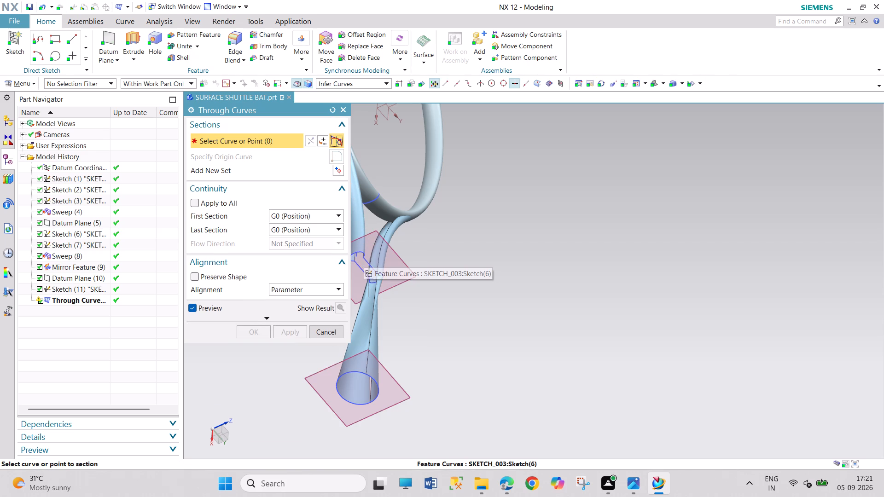
pyautogui.click(369, 80)
pyautogui.click(368, 93)
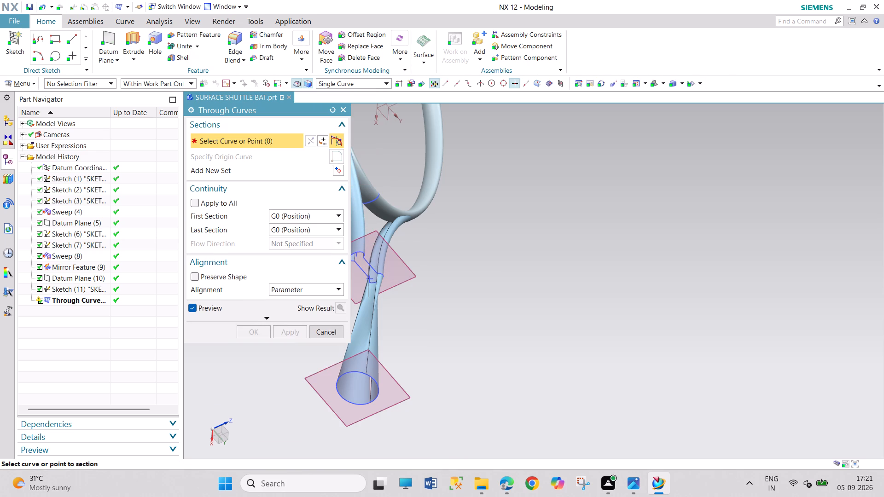
pyautogui.click(358, 252)
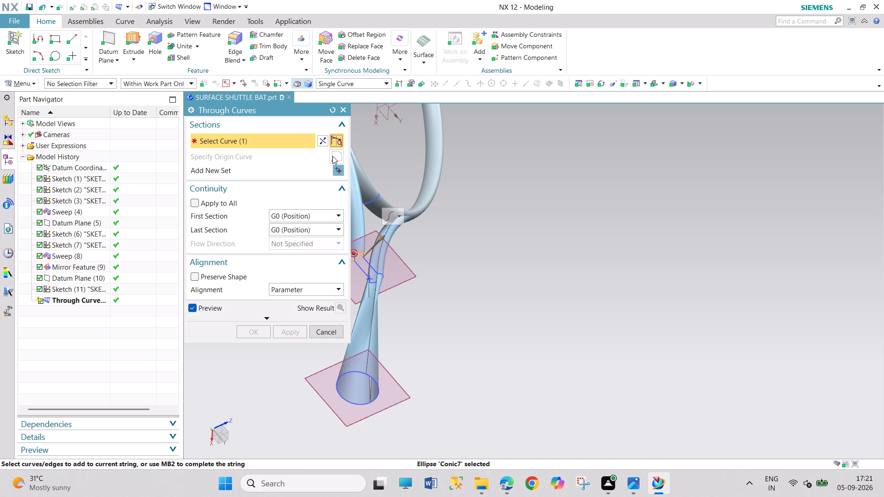
pyautogui.click(338, 173)
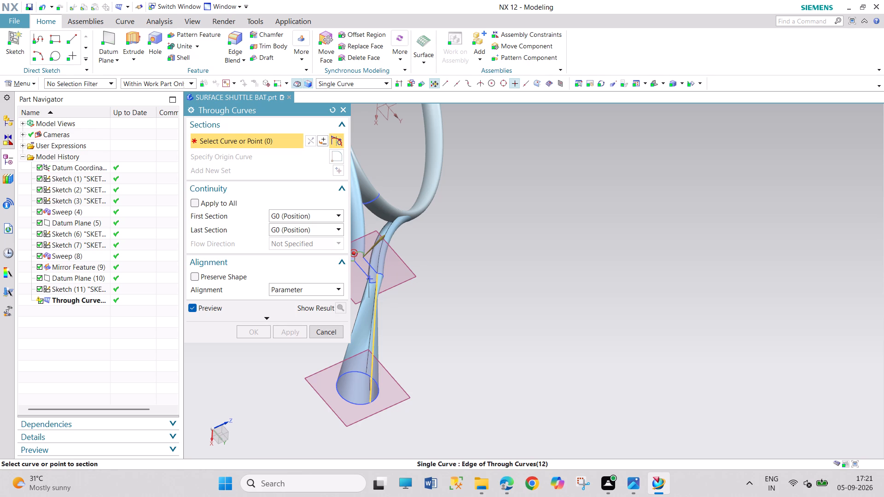
pyautogui.click(371, 378)
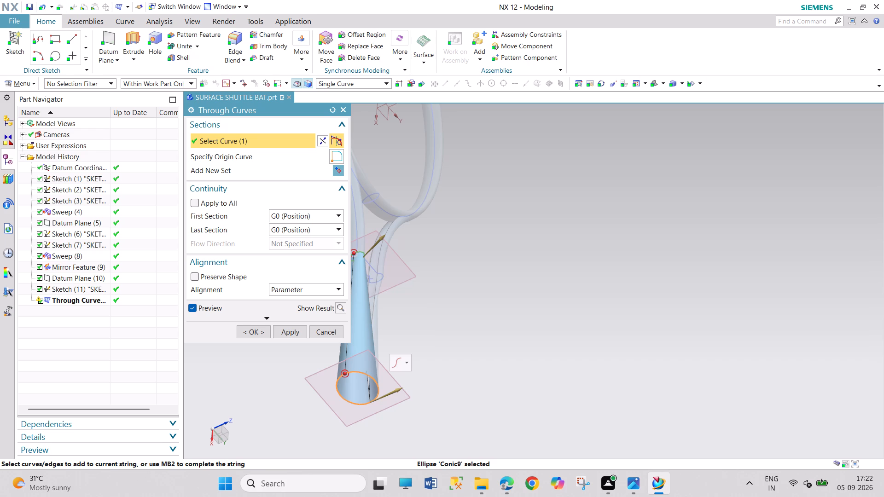
pyautogui.click(264, 333)
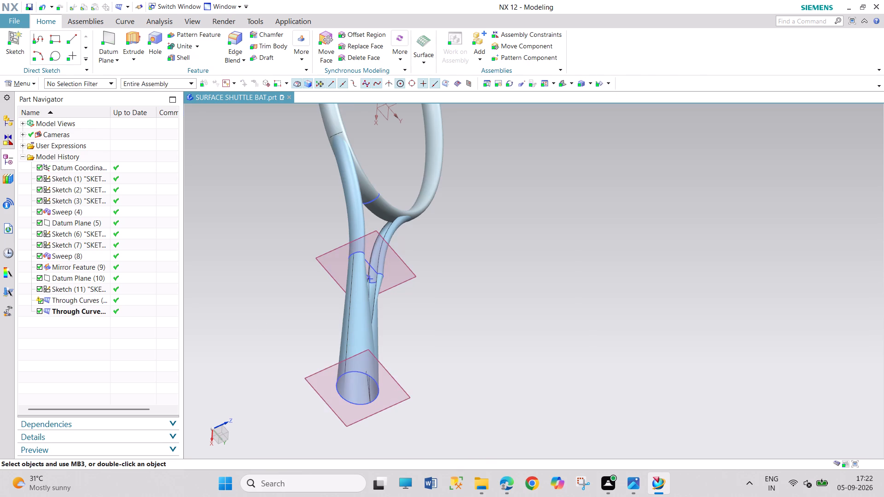
# Create a Through Curves surface from the straight sketch line joining the fork branch ends to the shaft ellipse, with Parameter alignment.
pyautogui.moveTo(497, 376); pyautogui.dragTo(465, 371, button='middle')
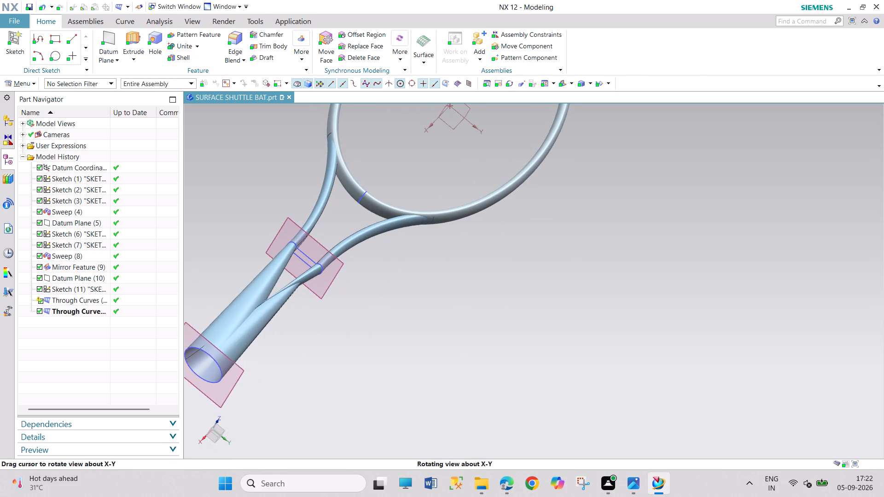
pyautogui.moveTo(465, 371); pyautogui.dragTo(476, 366, button='middle')
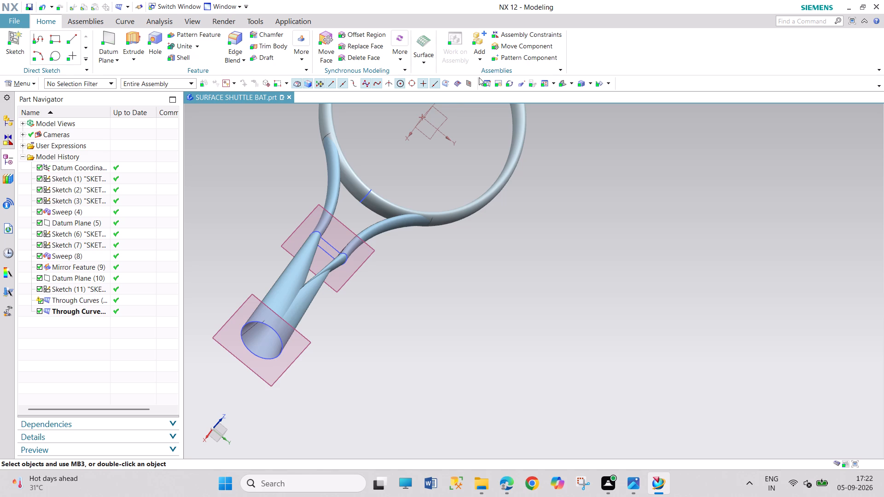
pyautogui.click(431, 65)
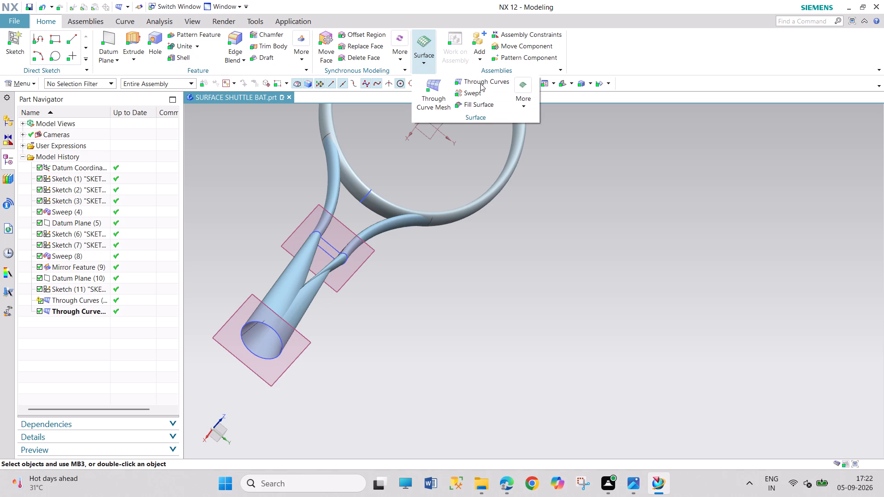
pyautogui.click(481, 83)
pyautogui.scroll(-2, 366, 207)
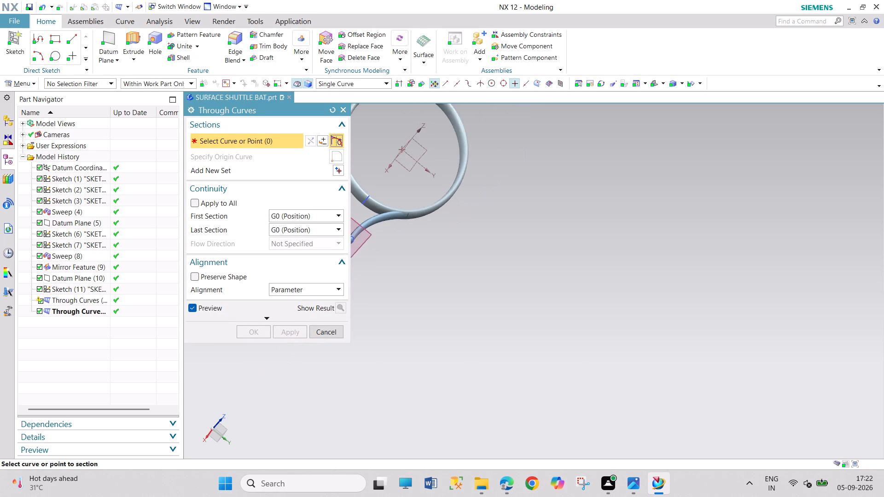
pyautogui.scroll(-1, 366, 207)
pyautogui.scroll(-5, 381, 258)
pyautogui.scroll(3, 355, 266)
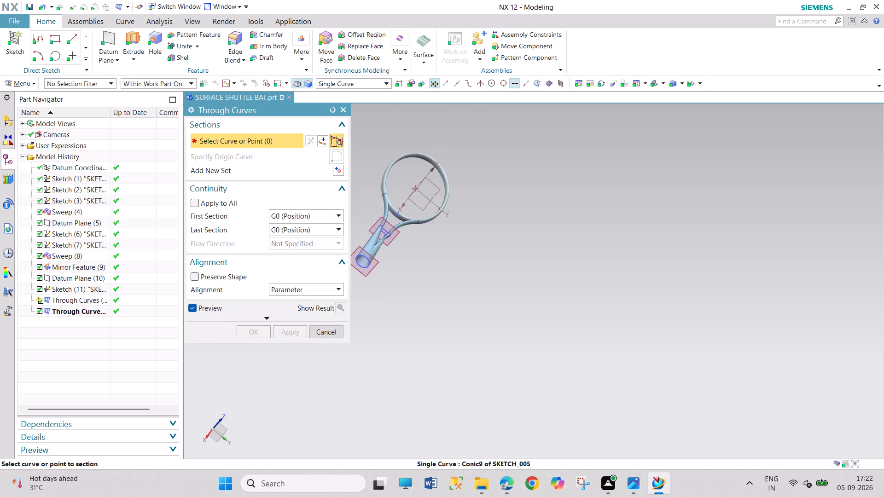
pyautogui.scroll(4, 355, 266)
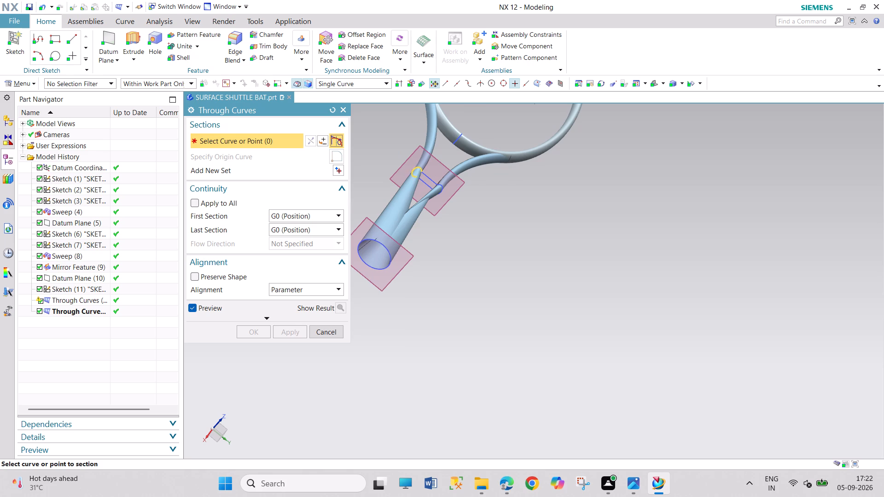
pyautogui.click(433, 180)
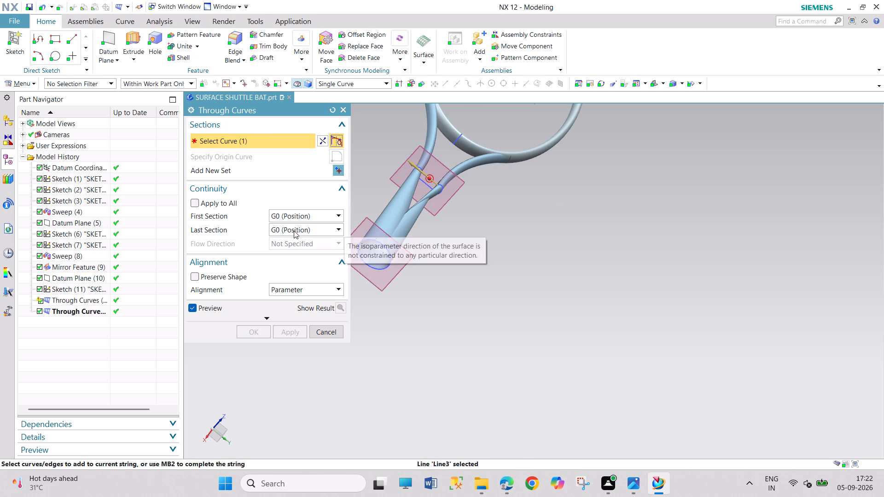
pyautogui.click(337, 169)
pyautogui.click(379, 244)
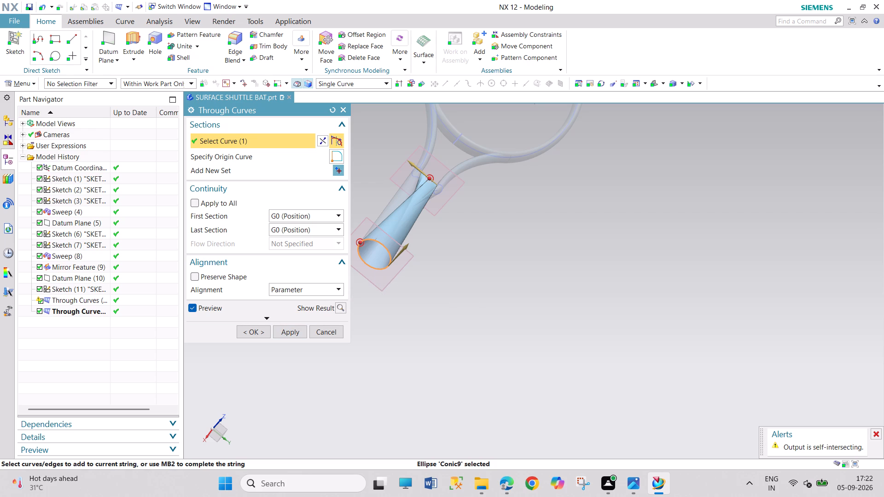
pyautogui.click(251, 332)
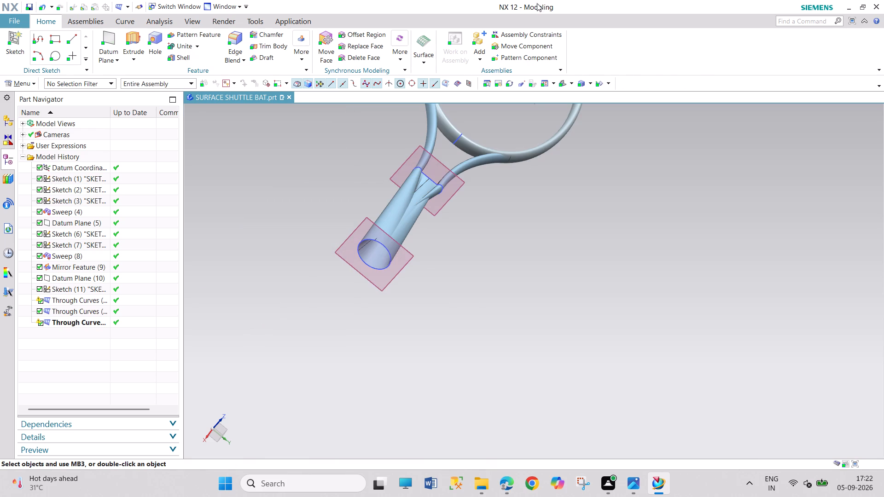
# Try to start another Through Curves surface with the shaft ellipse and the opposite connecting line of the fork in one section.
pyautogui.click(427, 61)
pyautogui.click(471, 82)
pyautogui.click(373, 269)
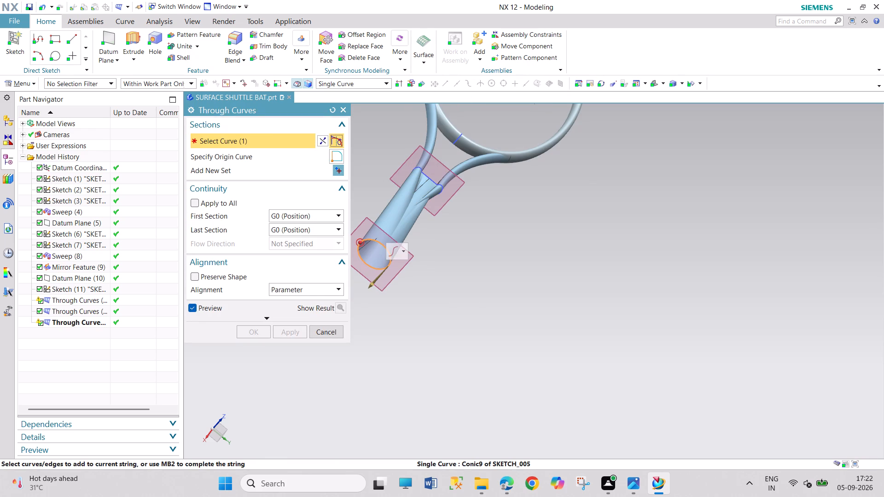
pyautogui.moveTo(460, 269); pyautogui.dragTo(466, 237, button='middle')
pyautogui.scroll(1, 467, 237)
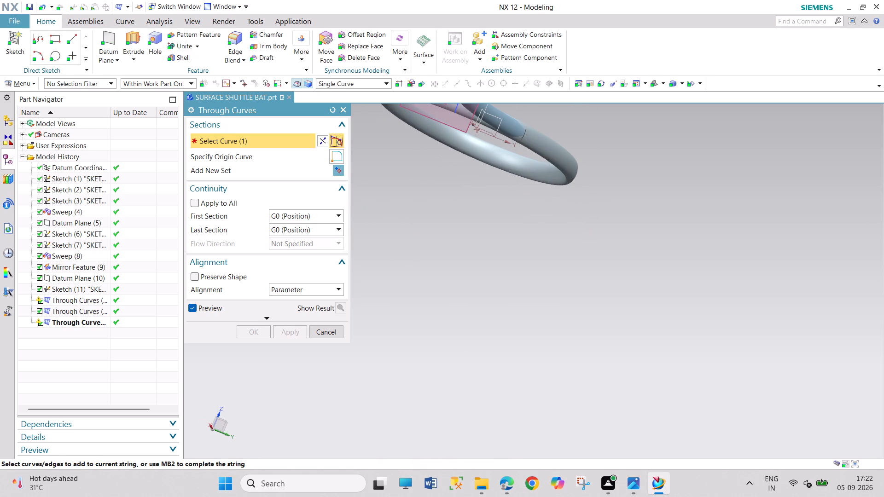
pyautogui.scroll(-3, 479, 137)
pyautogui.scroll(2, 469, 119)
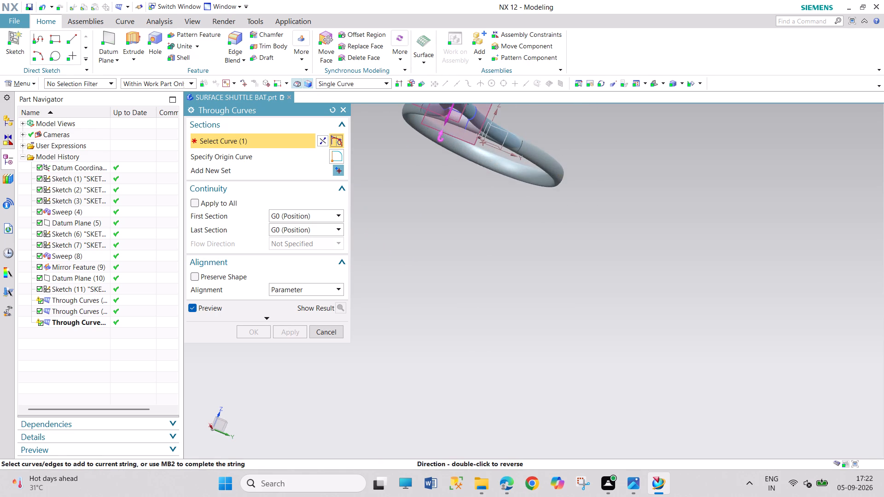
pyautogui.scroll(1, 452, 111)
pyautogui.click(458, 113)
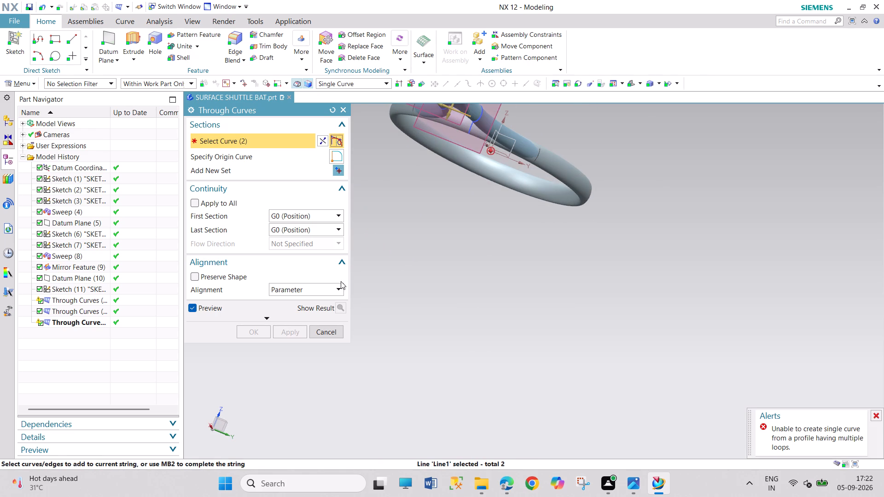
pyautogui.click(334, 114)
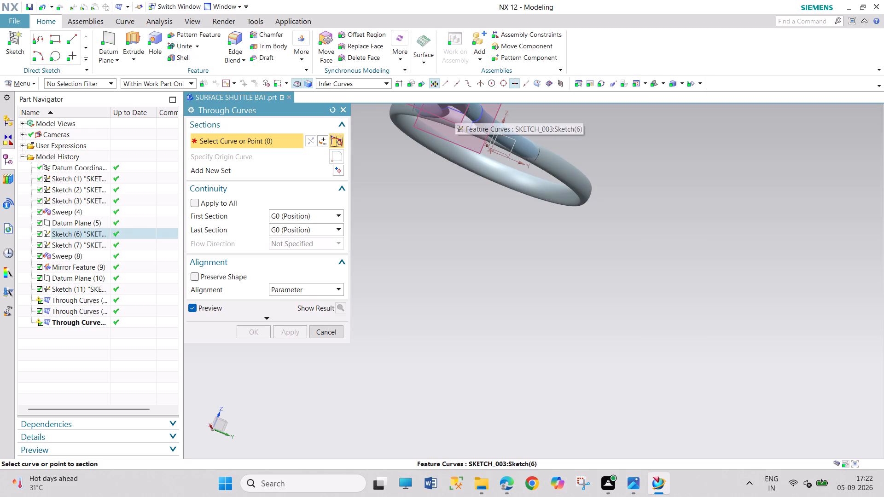
# Create a Through Curves surface from the opposite fork connecting line to the shaft ellipse, using single-curve selection and separate sections.
pyautogui.click(345, 84)
pyautogui.click(345, 93)
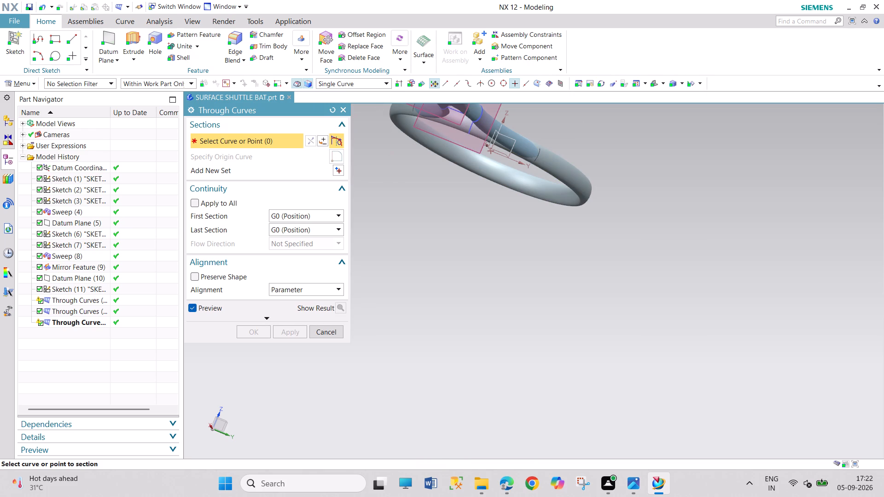
pyautogui.click(452, 112)
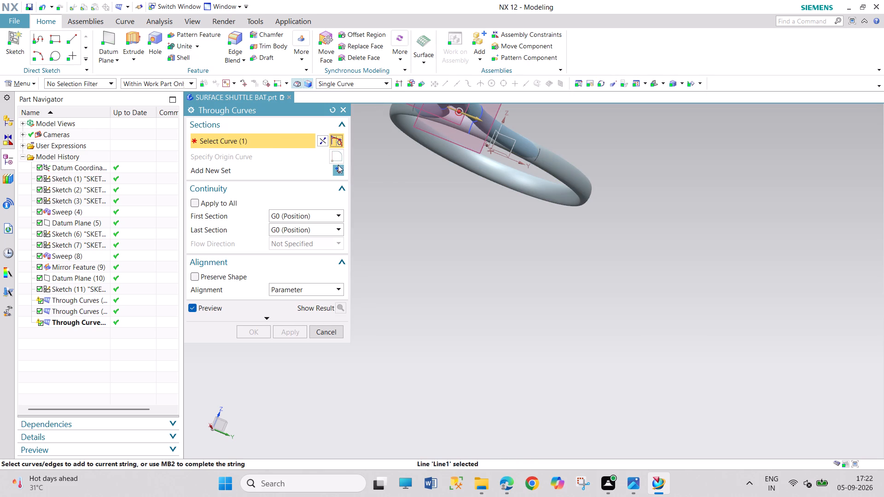
pyautogui.click(340, 170)
pyautogui.scroll(-3, 480, 167)
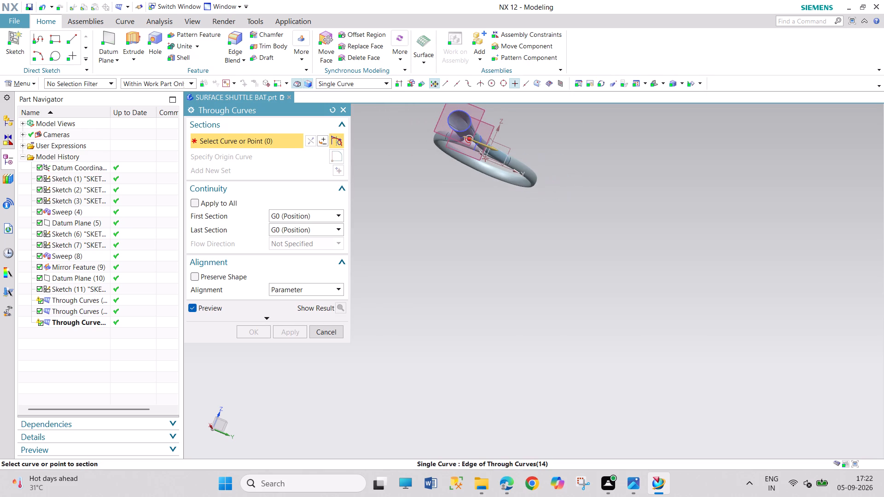
pyautogui.click(470, 126)
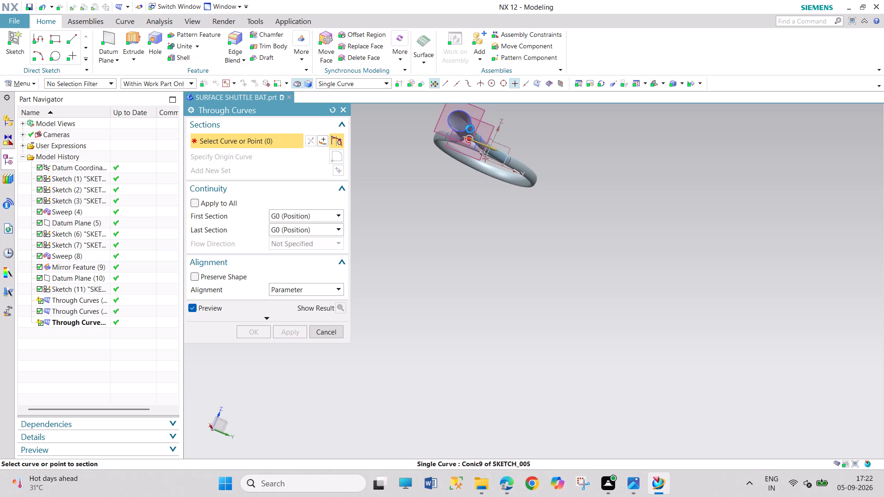
pyautogui.click(257, 330)
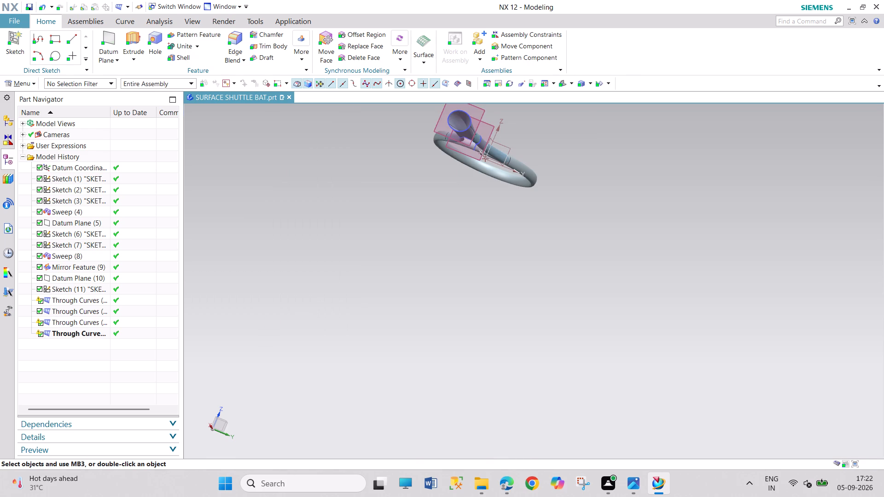
# Create a datum plane offset 125 mm from the shaft ellipse's plane, on the side away from the racket head.
pyautogui.scroll(1, 497, 121)
pyautogui.moveTo(497, 121); pyautogui.dragTo(500, 179, button='middle')
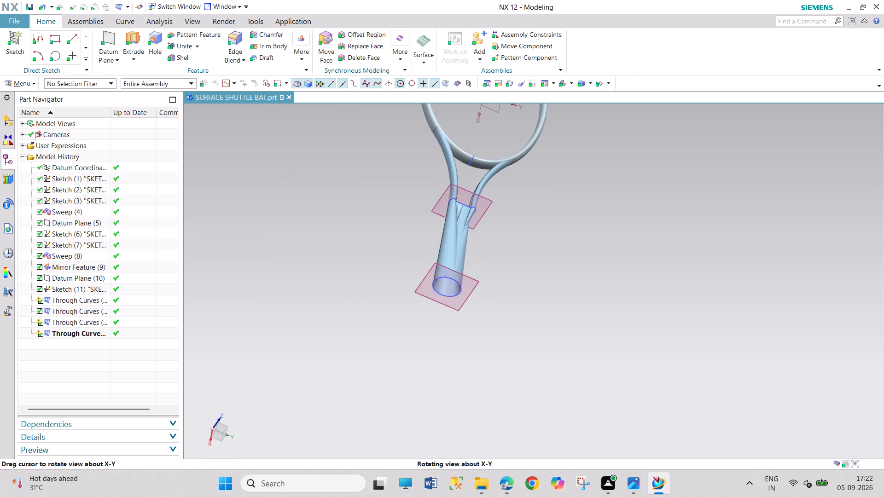
pyautogui.moveTo(500, 179); pyautogui.dragTo(471, 176, button='middle')
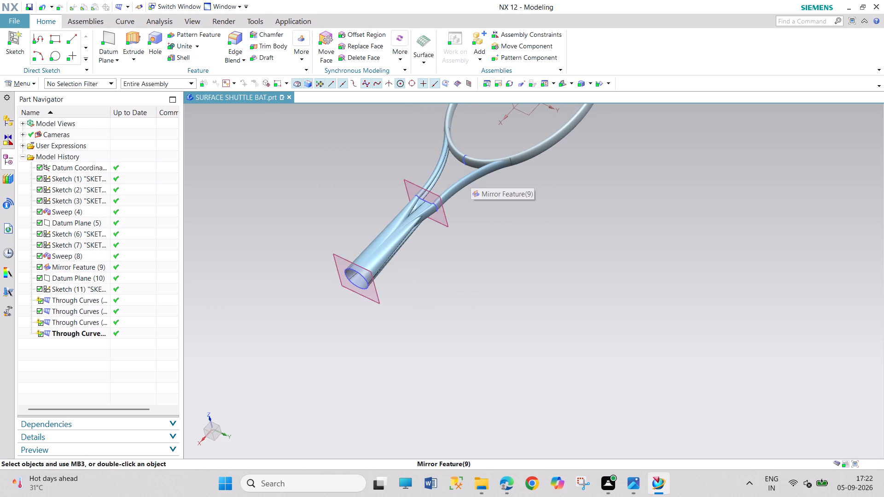
pyautogui.click(114, 42)
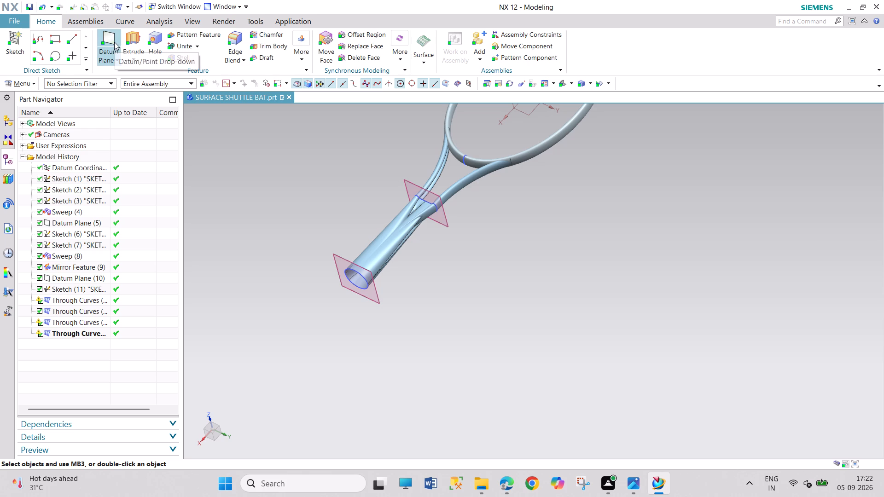
pyautogui.click(379, 301)
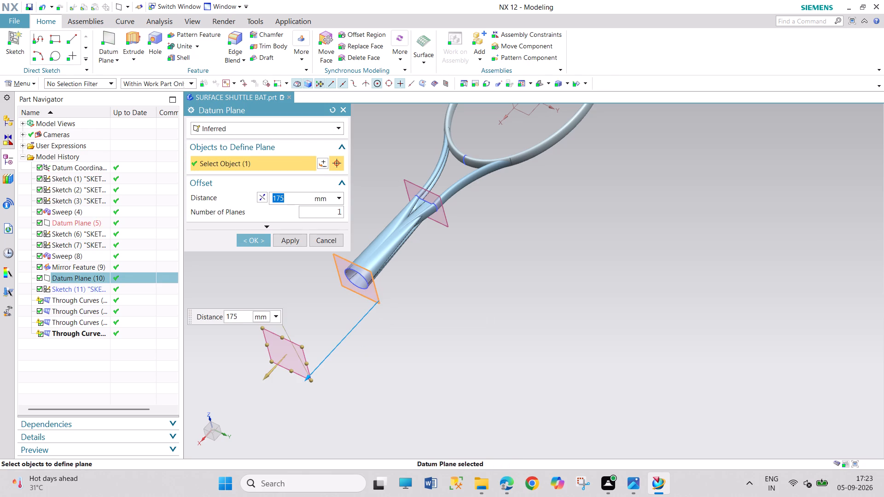
pyautogui.write('125')
pyautogui.press('Return')
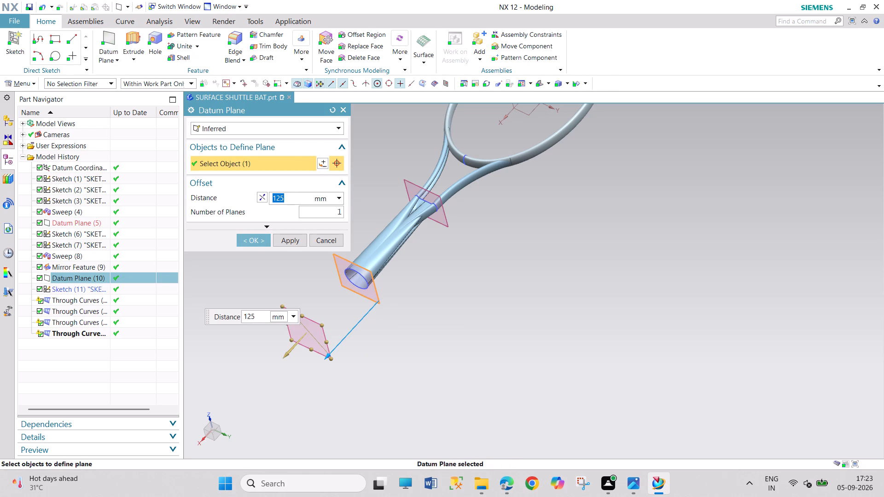
pyautogui.click(258, 237)
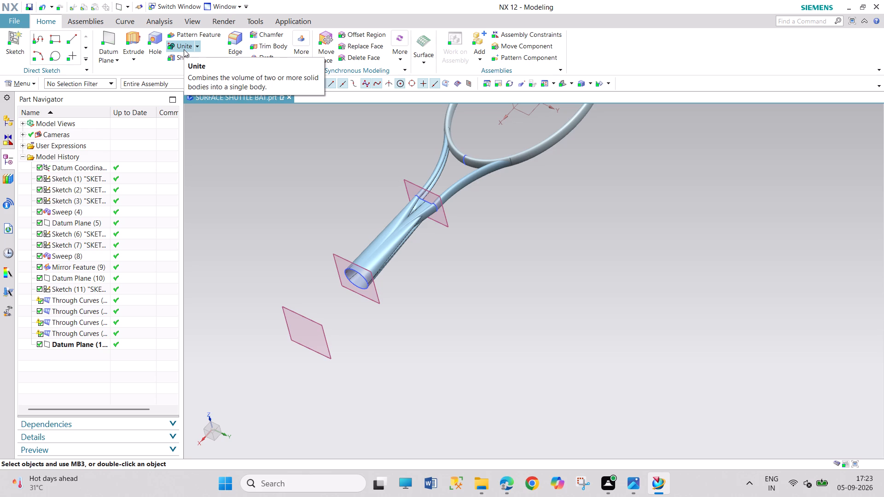
# Sketch a 45 mm diameter circle centred on the origin of the new datum plane and finish the sketch.
pyautogui.click(36, 86)
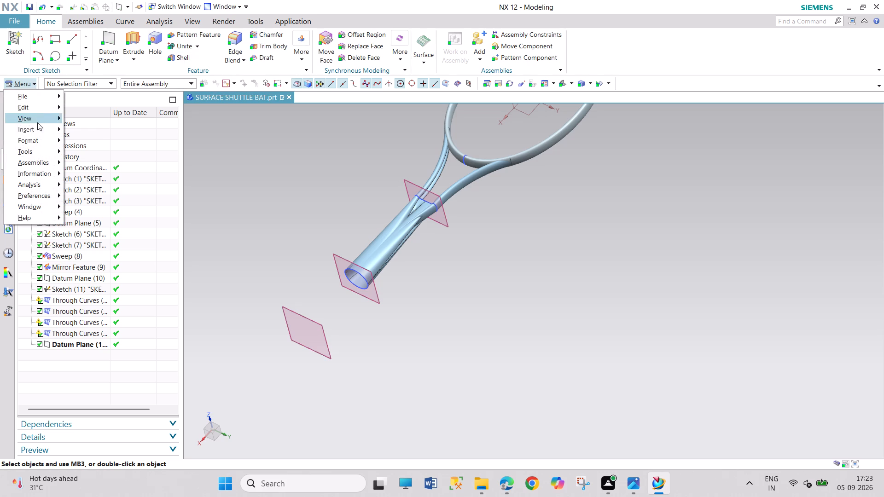
pyautogui.click(37, 129)
pyautogui.click(76, 141)
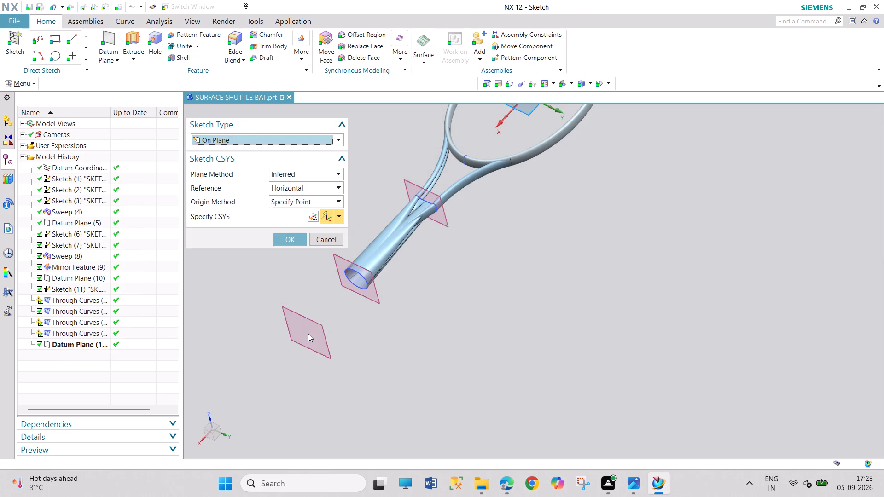
pyautogui.click(317, 325)
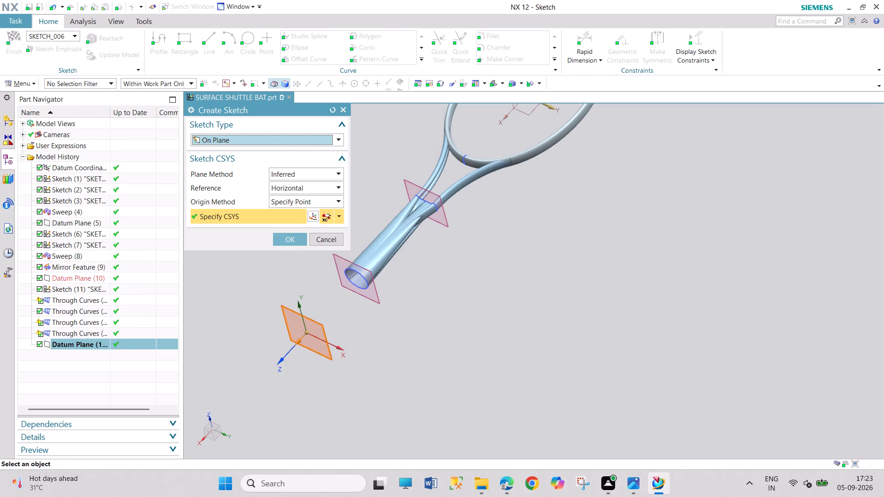
pyautogui.click(293, 238)
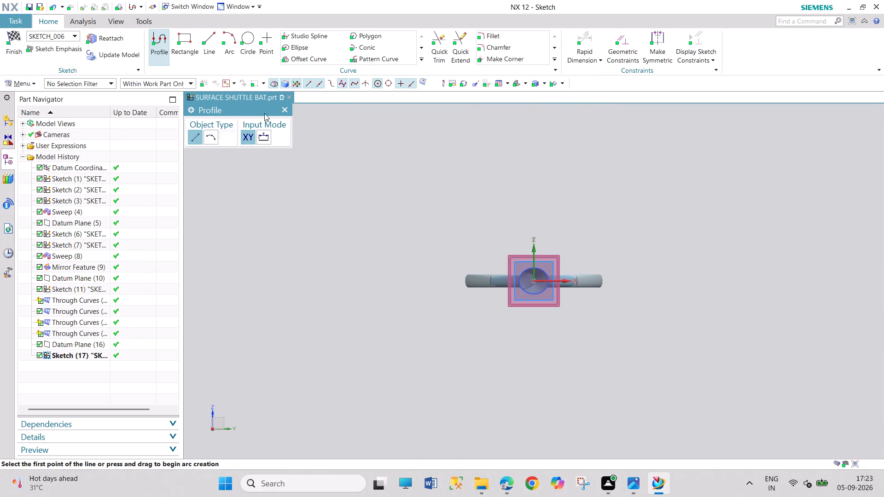
pyautogui.click(256, 41)
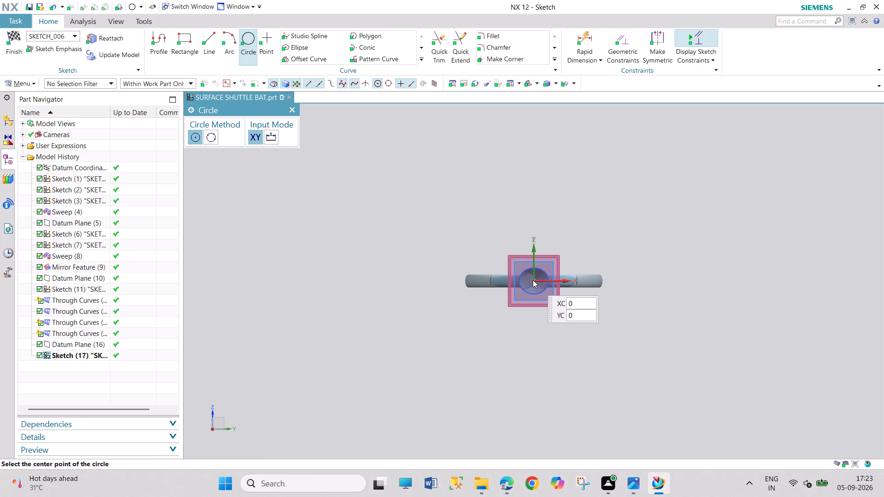
pyautogui.click(534, 280)
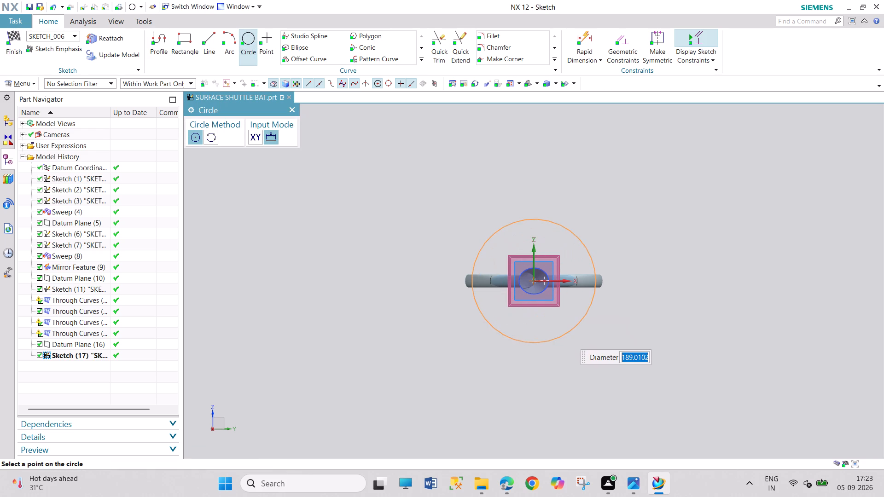
pyautogui.write('45')
pyautogui.press('Return')
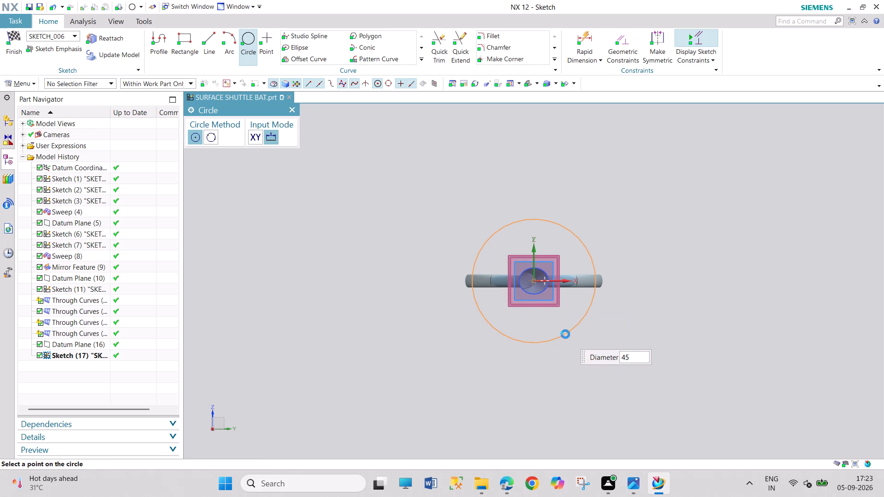
pyautogui.click(293, 112)
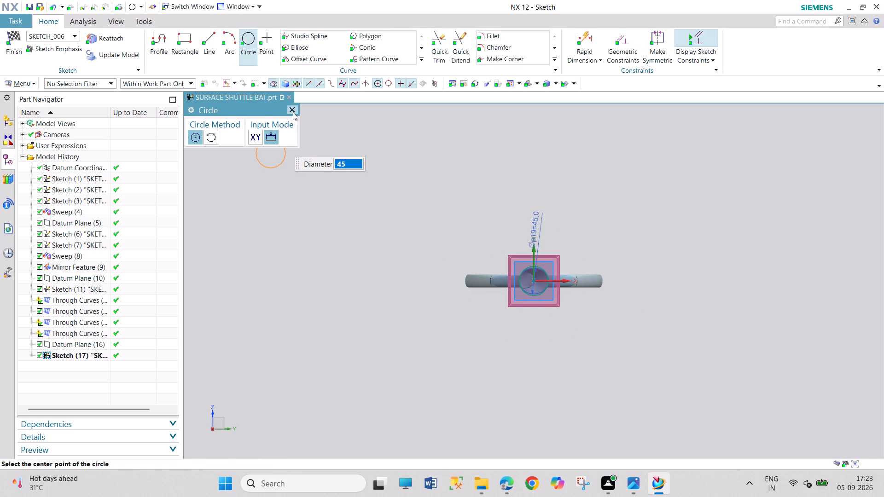
pyautogui.click(10, 48)
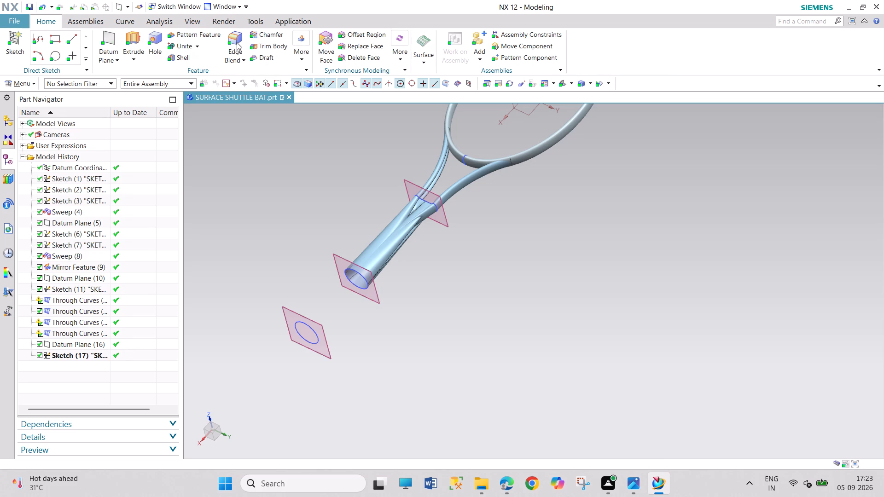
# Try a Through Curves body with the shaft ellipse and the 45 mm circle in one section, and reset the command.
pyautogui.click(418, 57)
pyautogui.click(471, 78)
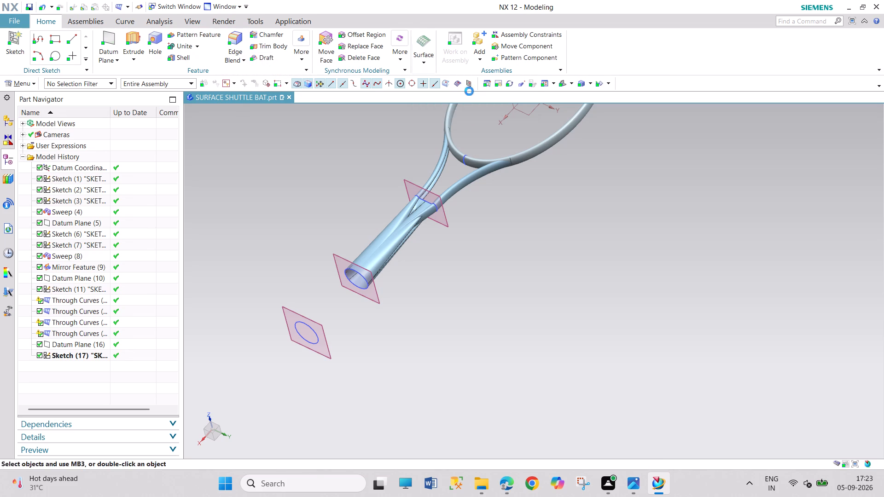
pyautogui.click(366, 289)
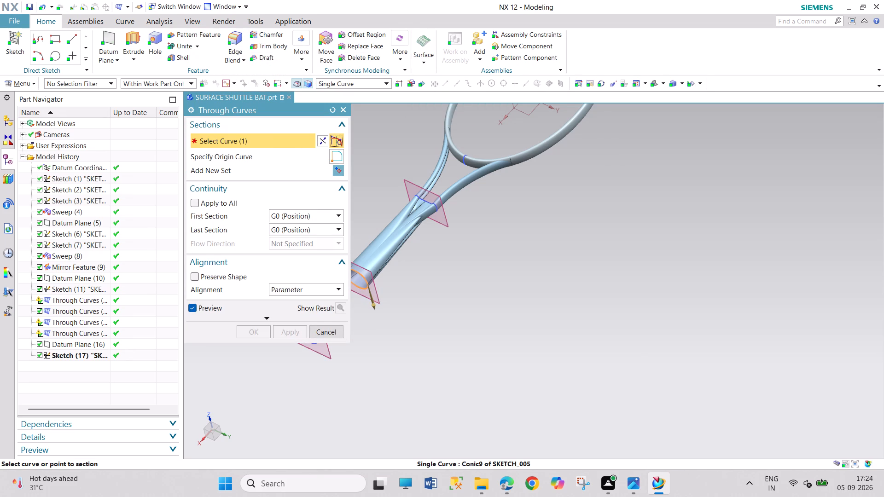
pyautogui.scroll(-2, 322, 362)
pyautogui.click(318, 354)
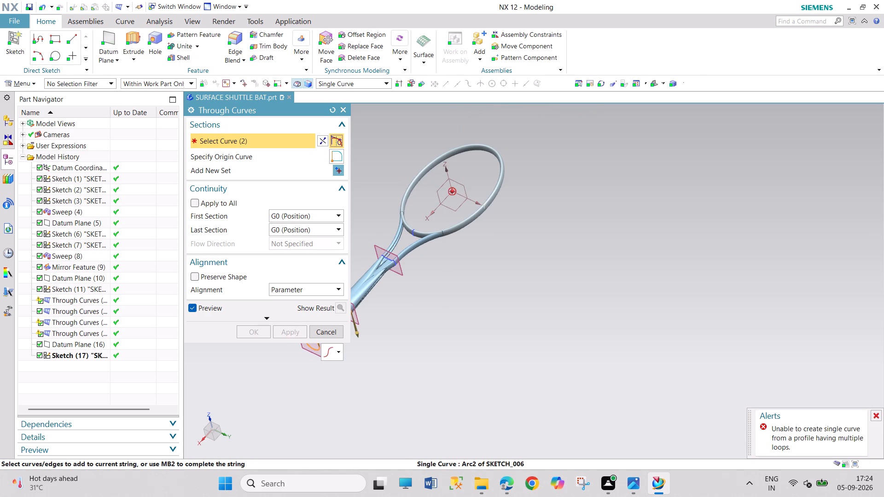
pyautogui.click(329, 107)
# Create a Through Curves body from the shaft ellipse to the 45 mm circle as separate sections, with Parameter alignment and body type Sheet.
pyautogui.scroll(2, 348, 359)
pyautogui.scroll(-6, 348, 359)
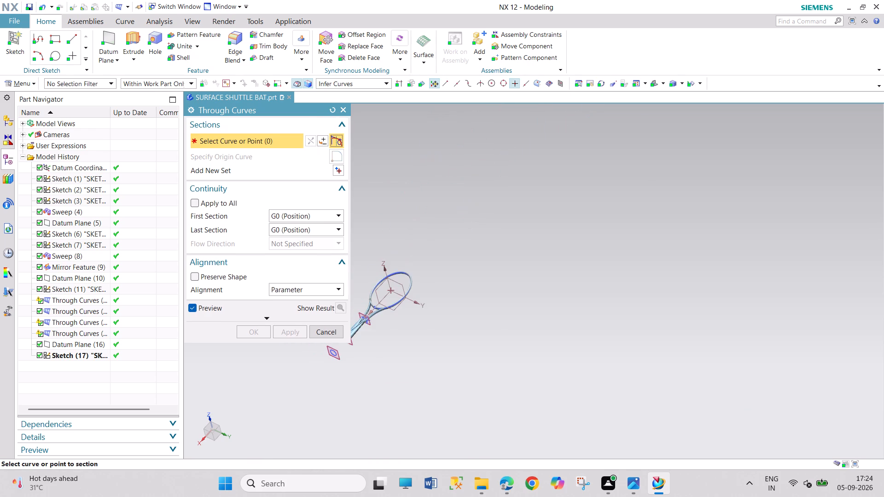
pyautogui.scroll(5, 301, 386)
pyautogui.scroll(2, 449, 254)
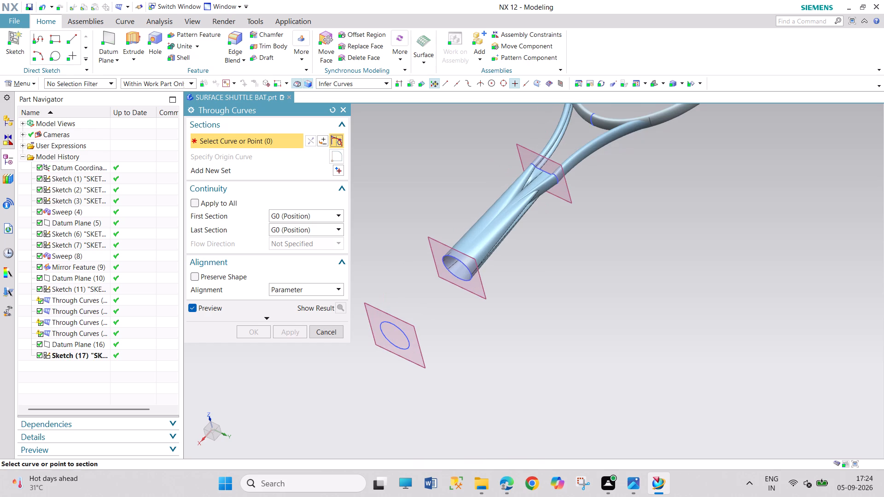
pyautogui.click(471, 279)
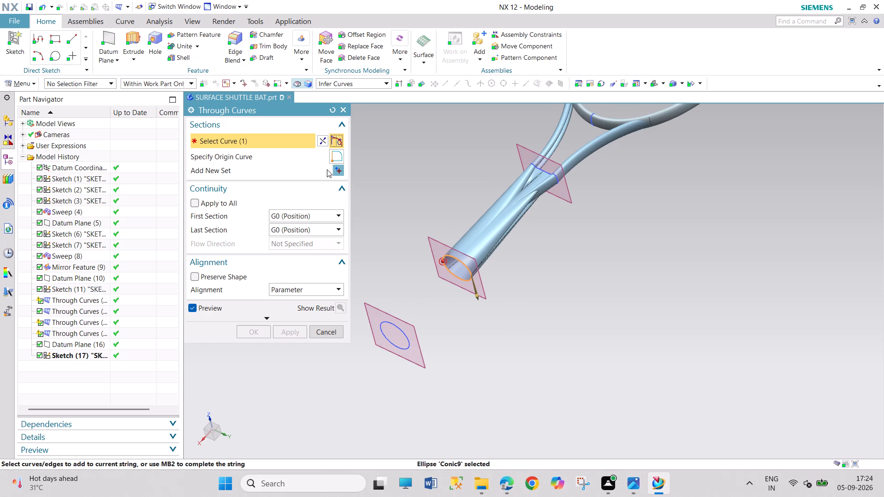
pyautogui.click(340, 172)
pyautogui.click(406, 352)
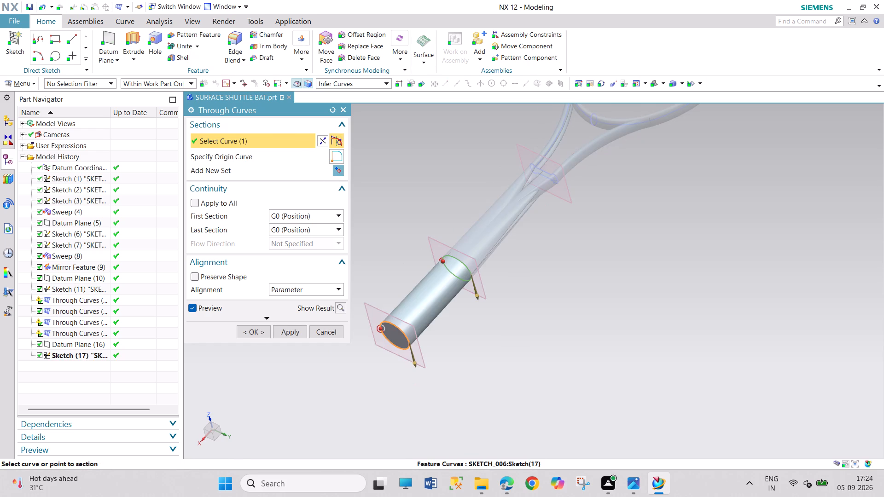
pyautogui.click(255, 338)
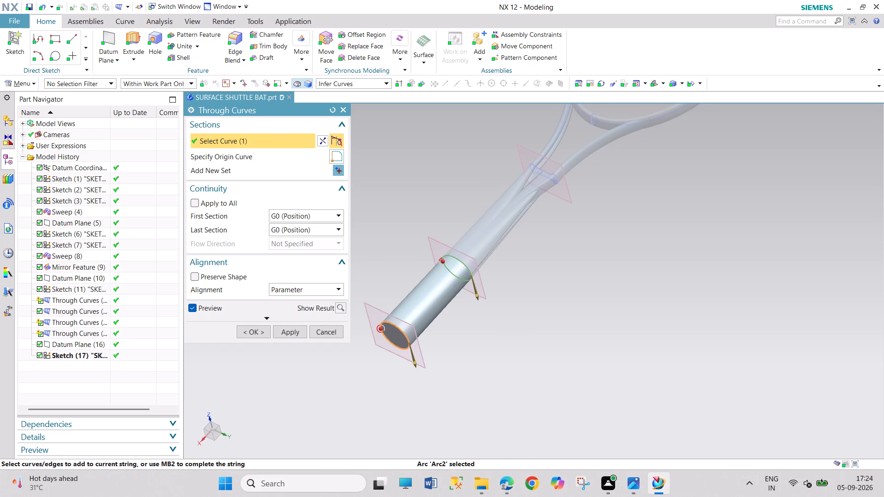
pyautogui.click(334, 292)
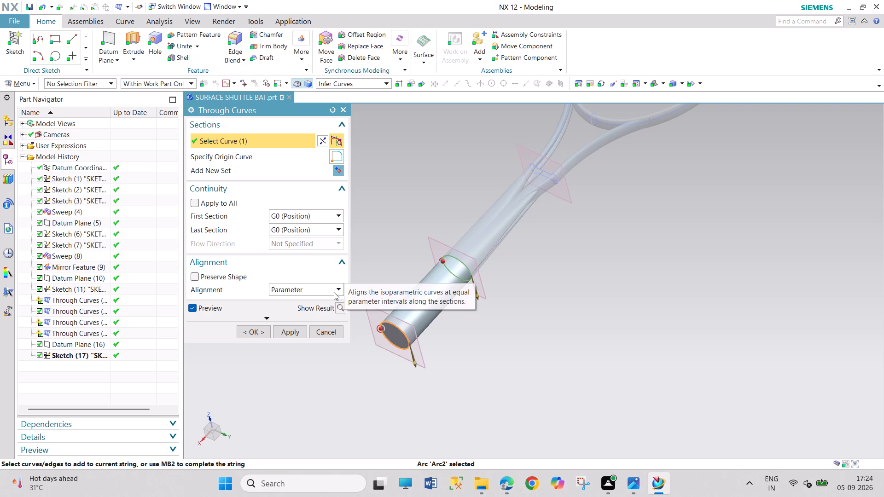
pyautogui.click(319, 270)
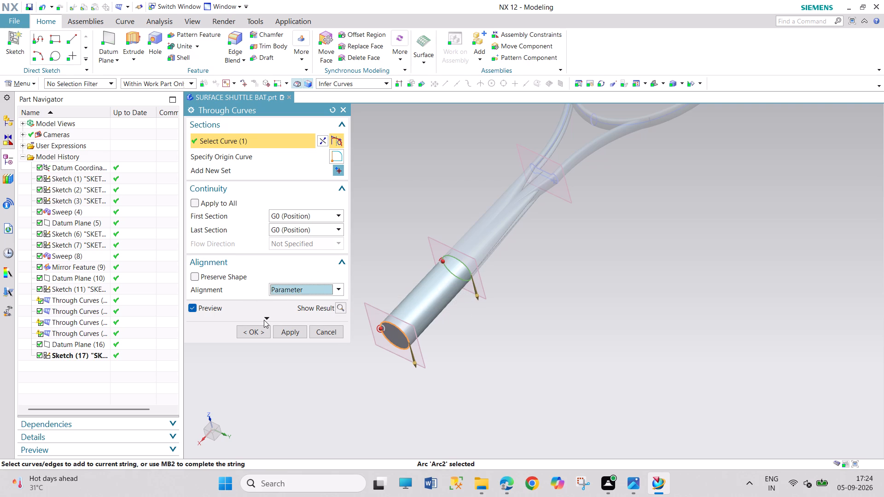
pyautogui.click(264, 320)
pyautogui.click(277, 332)
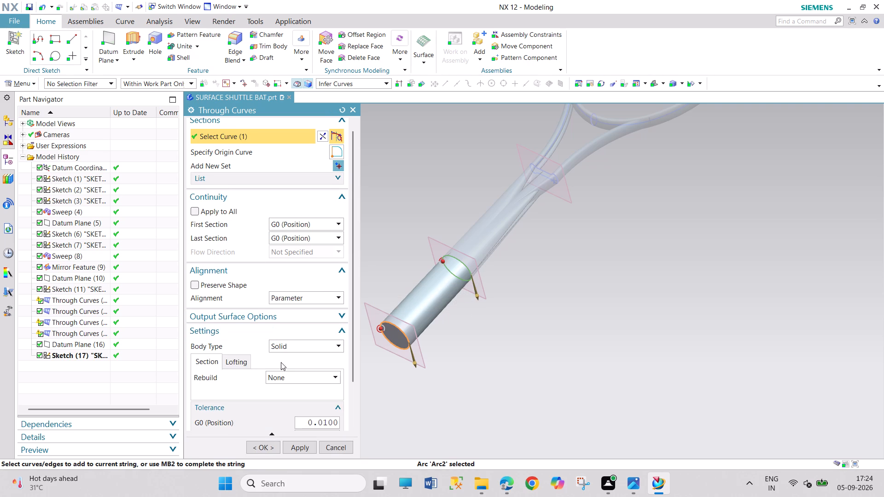
pyautogui.click(294, 345)
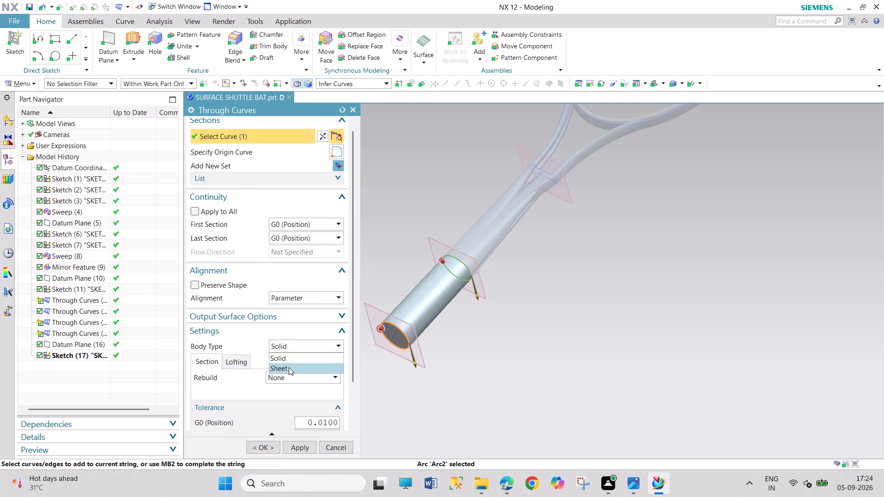
pyautogui.click(289, 367)
pyautogui.click(265, 451)
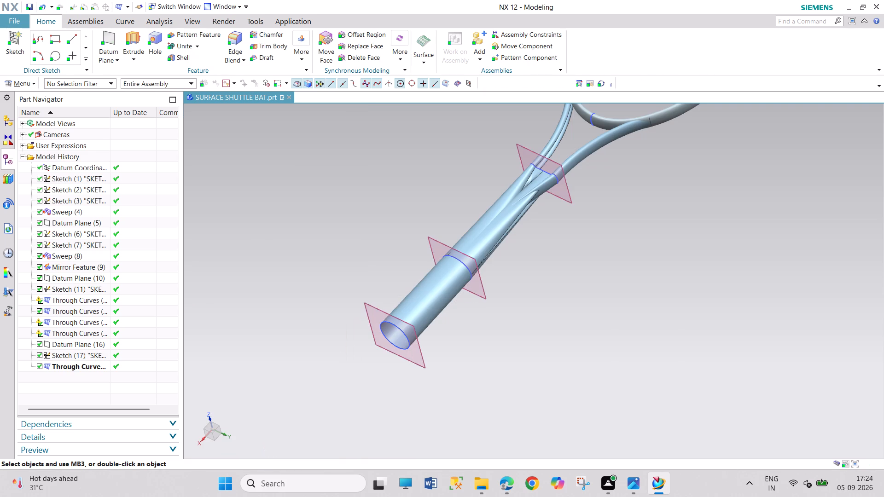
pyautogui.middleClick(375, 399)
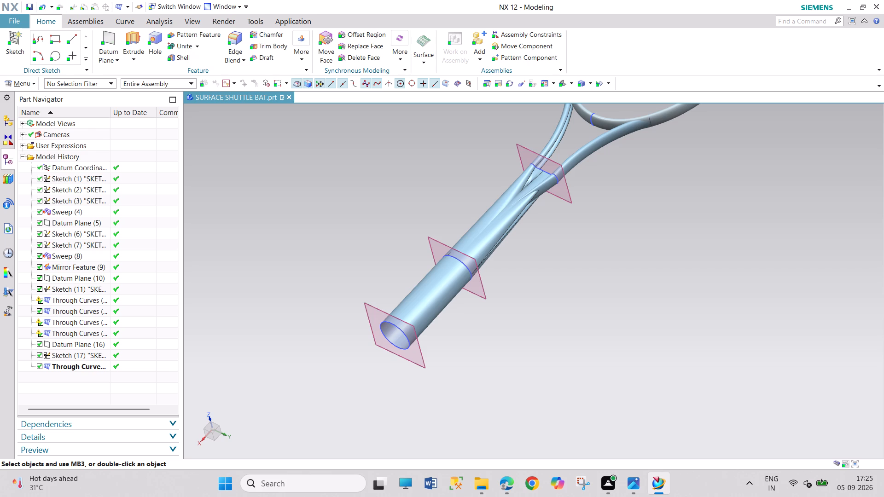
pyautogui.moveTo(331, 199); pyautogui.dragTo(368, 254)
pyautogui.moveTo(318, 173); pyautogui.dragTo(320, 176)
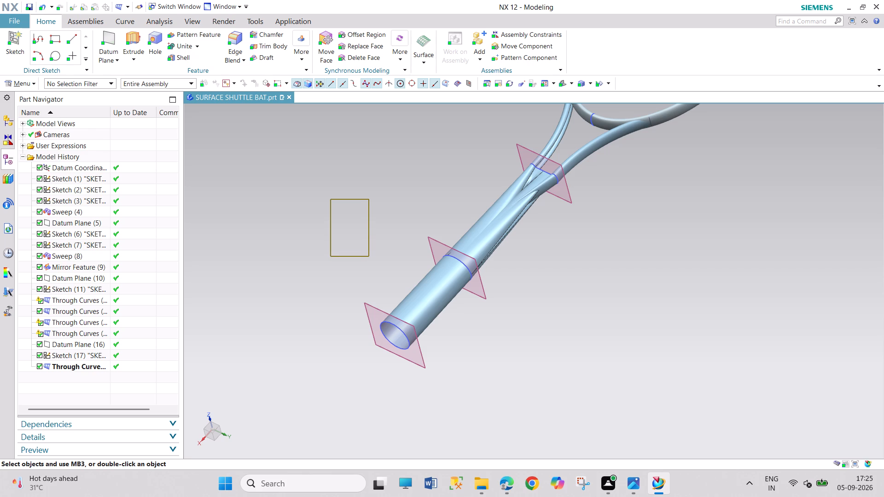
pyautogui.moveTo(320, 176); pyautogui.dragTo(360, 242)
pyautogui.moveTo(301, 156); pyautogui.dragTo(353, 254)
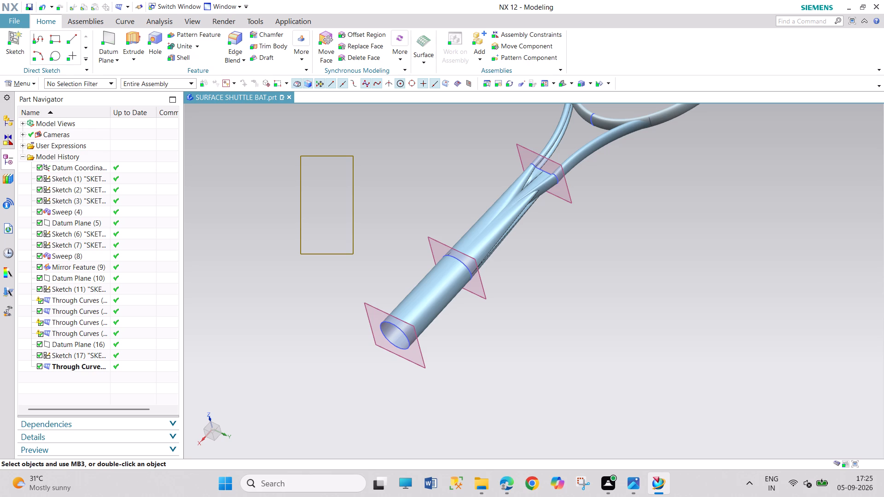
# Close the open end of the handle with a Fill Surface bounded by the 45 mm circle, with shape control method None.
pyautogui.click(427, 62)
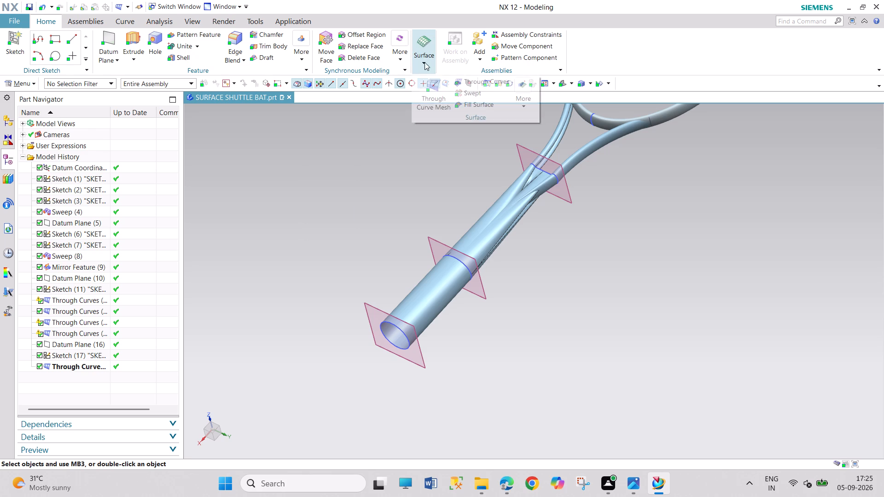
pyautogui.click(469, 107)
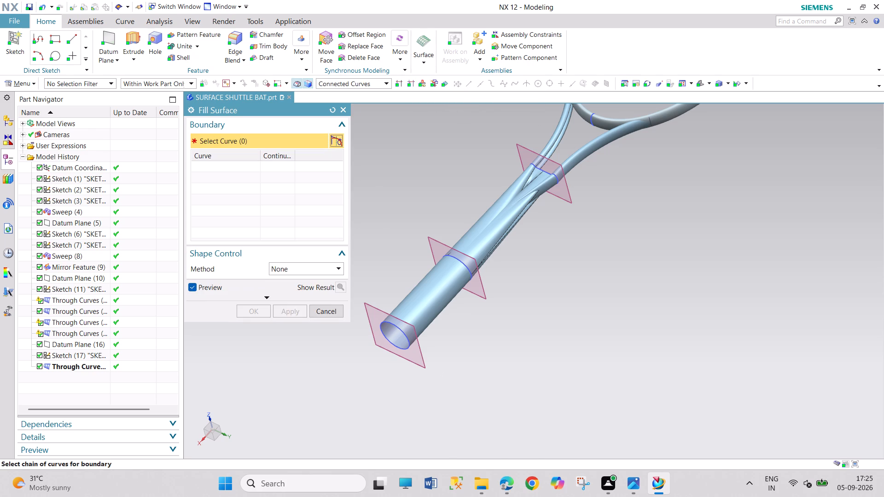
pyautogui.click(407, 352)
pyautogui.click(260, 314)
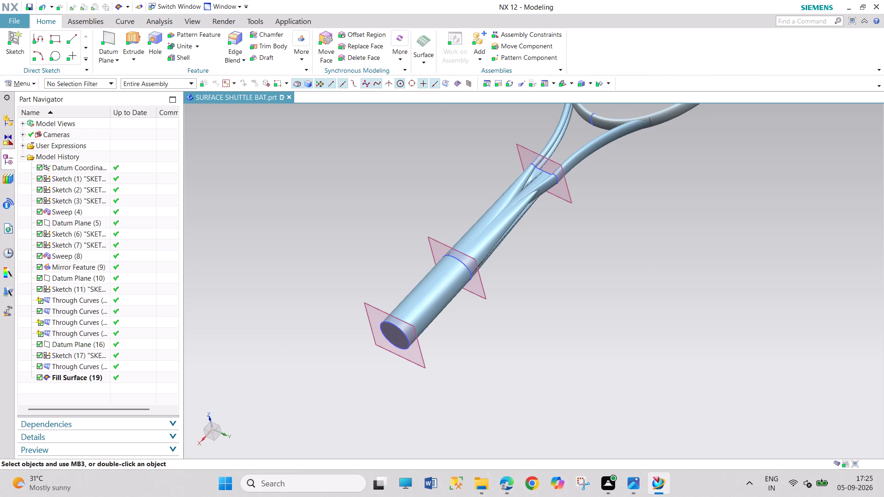
# Show the bat shaded with edges and examine its head, fork transition and handle from several angles.
pyautogui.click(580, 84)
pyautogui.click(579, 87)
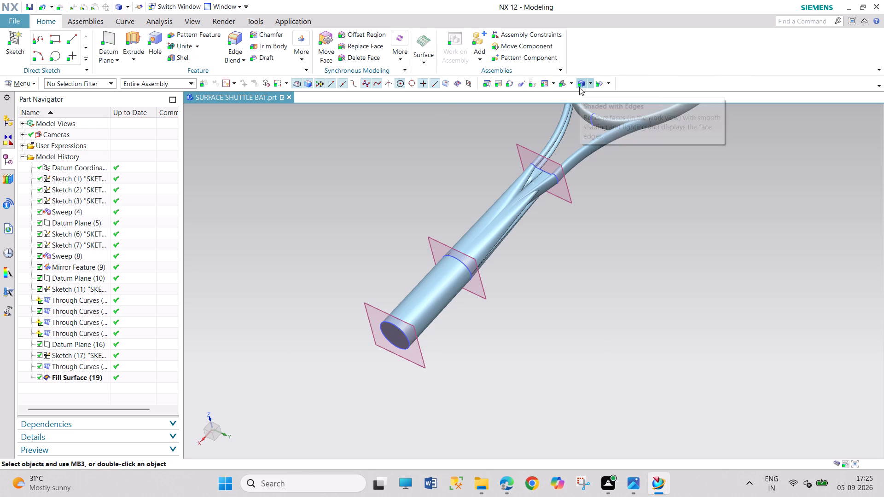
pyautogui.click(561, 86)
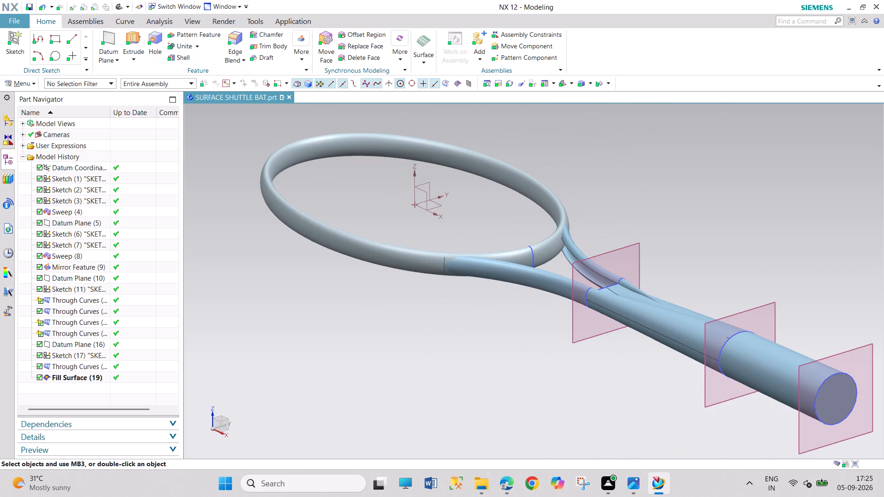
pyautogui.scroll(-2, 686, 241)
pyautogui.scroll(2, 843, 361)
pyautogui.scroll(-3, 841, 360)
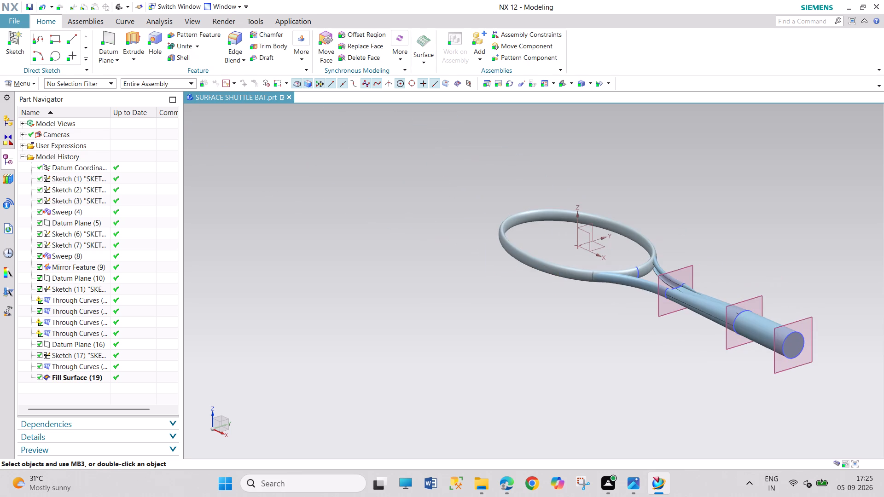
pyautogui.scroll(1, 850, 377)
pyautogui.moveTo(531, 152); pyautogui.dragTo(534, 158, button='middle')
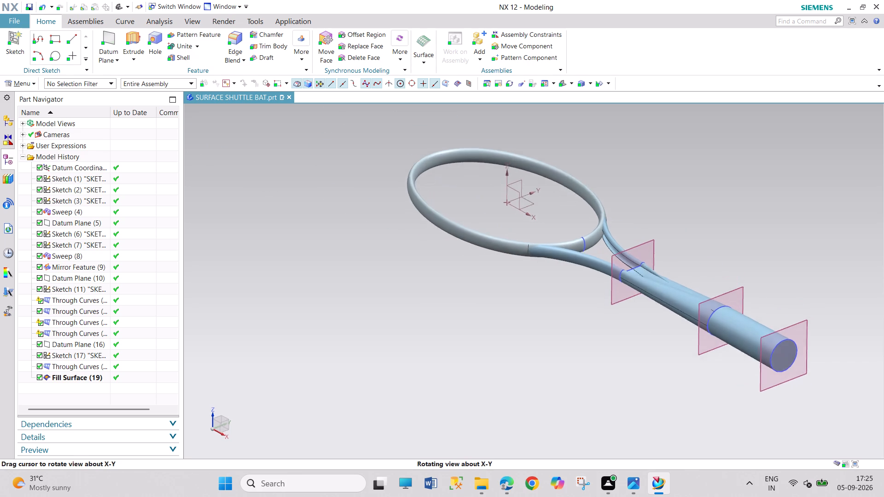
pyautogui.moveTo(534, 158); pyautogui.dragTo(539, 179, button='middle')
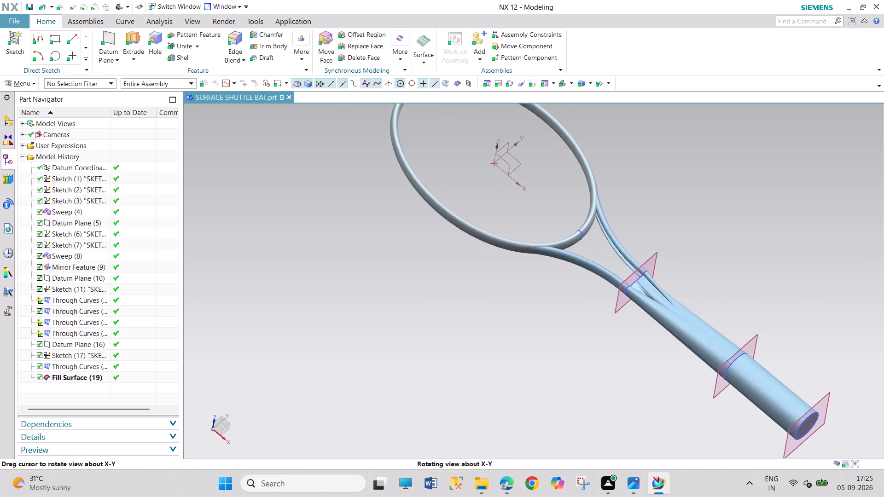
pyautogui.moveTo(539, 179); pyautogui.dragTo(535, 186, button='middle')
pyautogui.scroll(2, 565, 127)
pyautogui.scroll(-7, 565, 128)
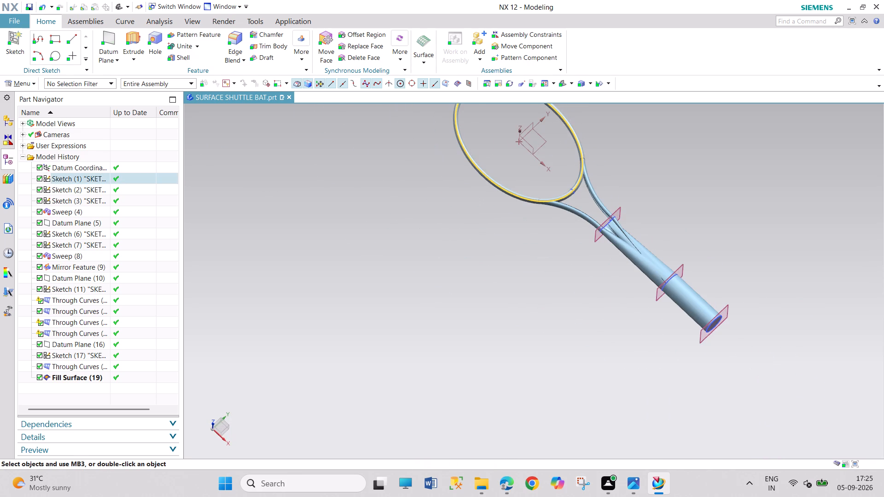
pyautogui.scroll(2, 541, 155)
pyautogui.moveTo(518, 154); pyautogui.dragTo(523, 180, button='middle')
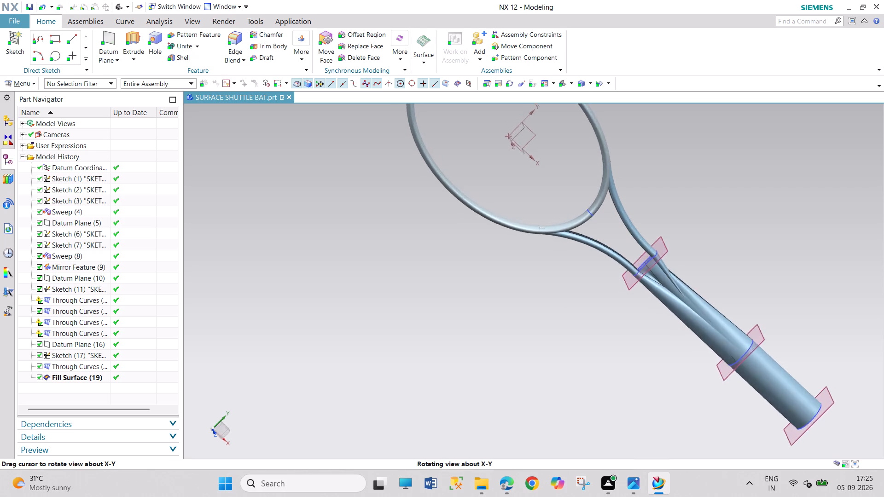
pyautogui.moveTo(523, 180); pyautogui.dragTo(454, 229, button='middle')
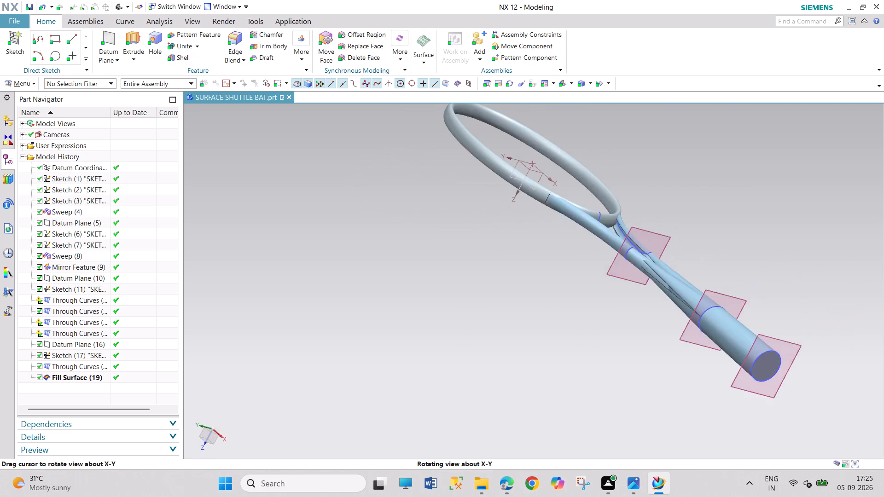
pyautogui.moveTo(454, 229); pyautogui.dragTo(473, 145, button='middle')
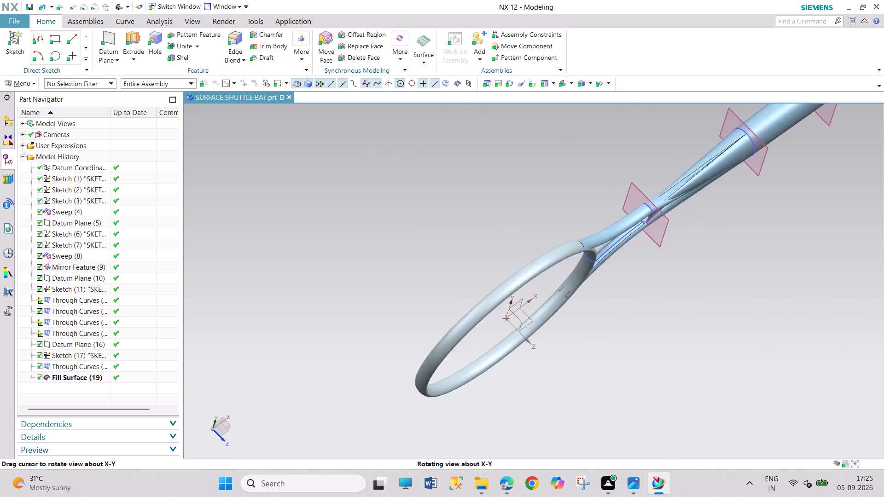
pyautogui.moveTo(473, 145); pyautogui.dragTo(453, 108, button='middle')
pyautogui.scroll(1, 457, 108)
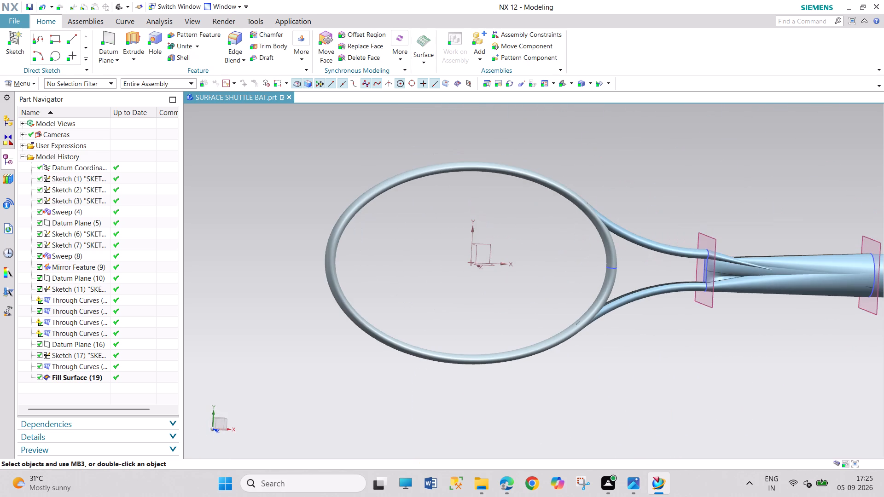
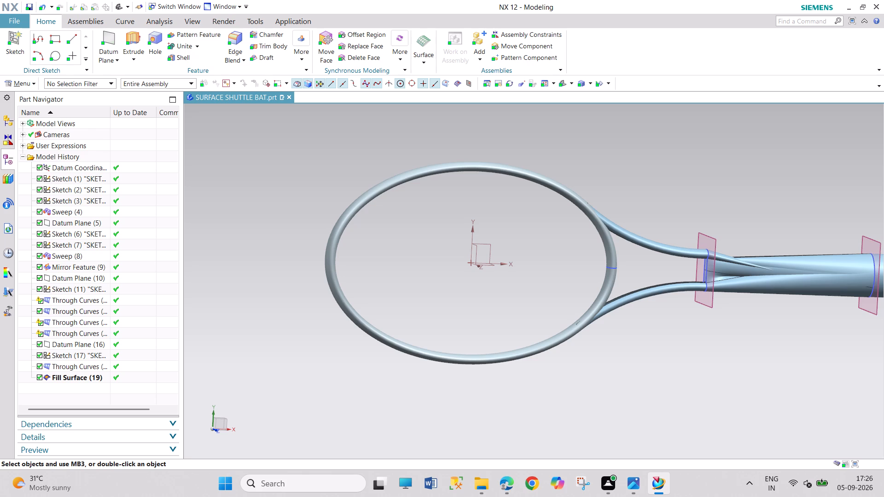
# Save the shuttle bat part file.
pyautogui.scroll(-5, 714, 376)
pyautogui.scroll(3, 811, 355)
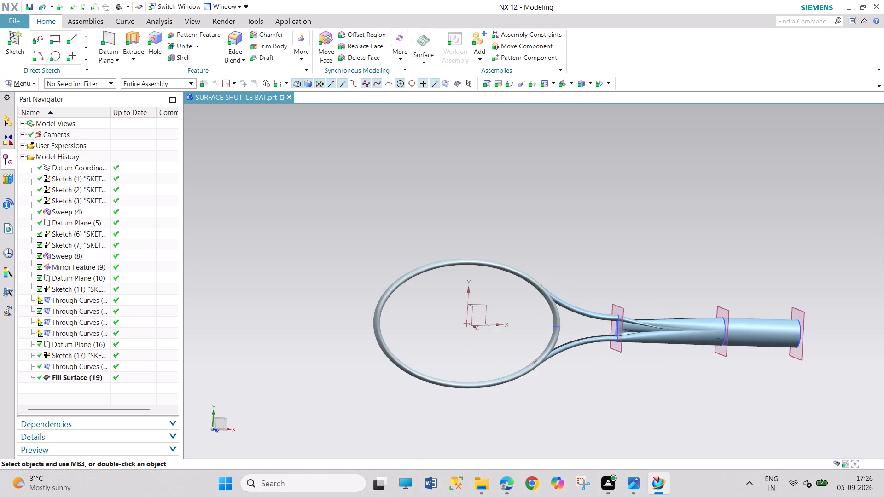
pyautogui.scroll(2, 821, 349)
pyautogui.scroll(-3, 821, 349)
pyautogui.scroll(1, 822, 361)
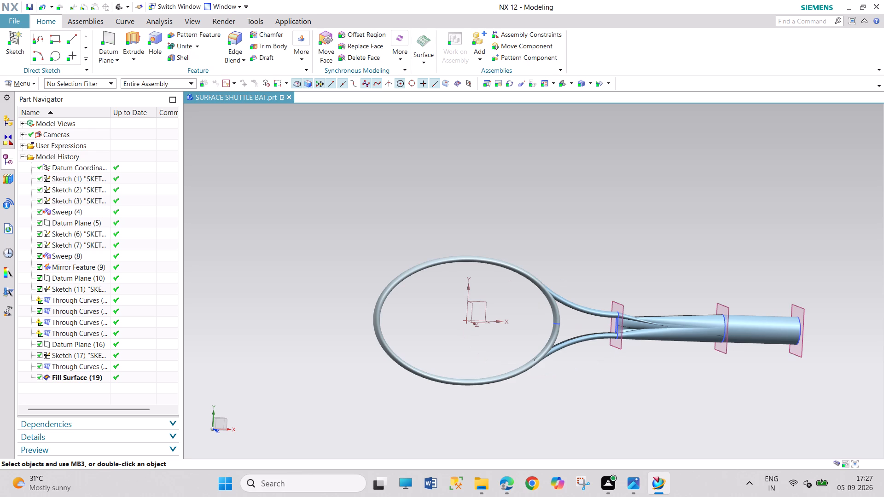
pyautogui.hotkey('ctrl', 's')
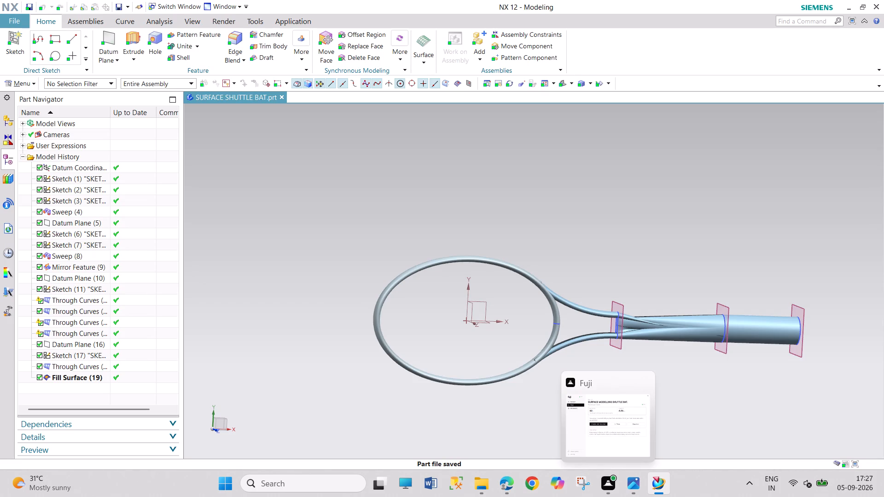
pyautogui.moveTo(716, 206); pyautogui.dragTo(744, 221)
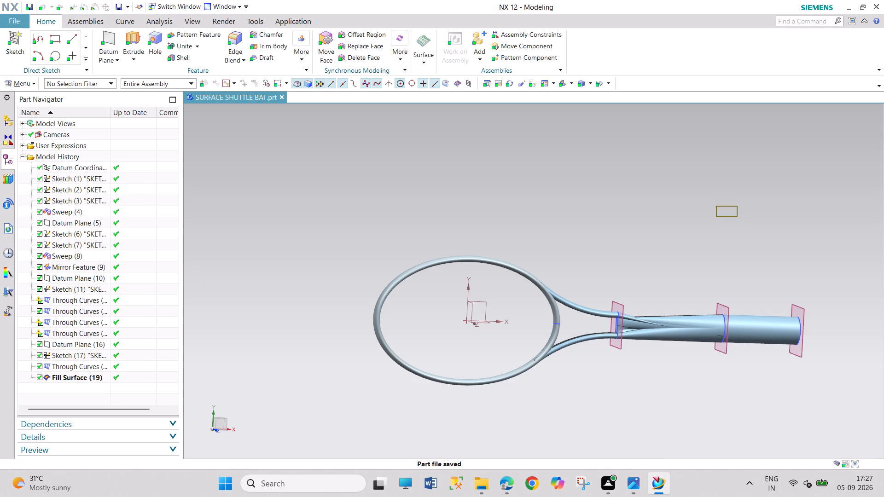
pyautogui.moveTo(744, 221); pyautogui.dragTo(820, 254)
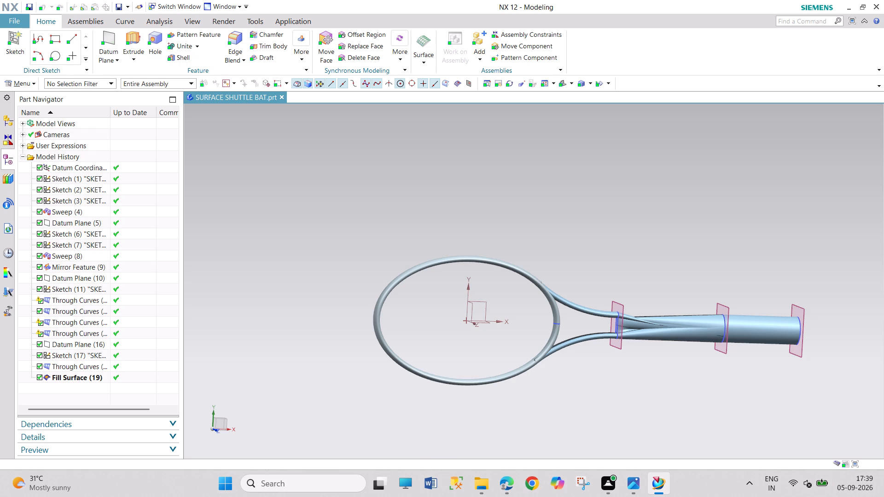
# Reorient the shuttle bat model from the top view to a standard angled 3D view.
pyautogui.scroll(1, 828, 389)
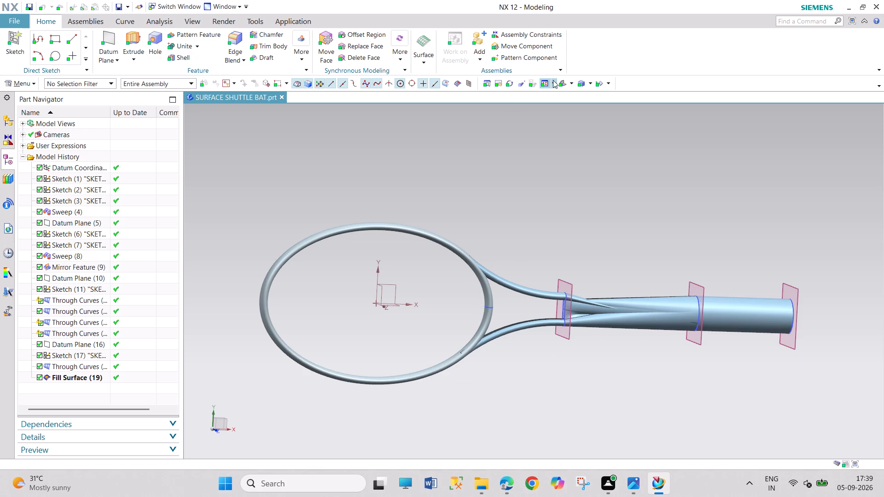
pyautogui.click(564, 86)
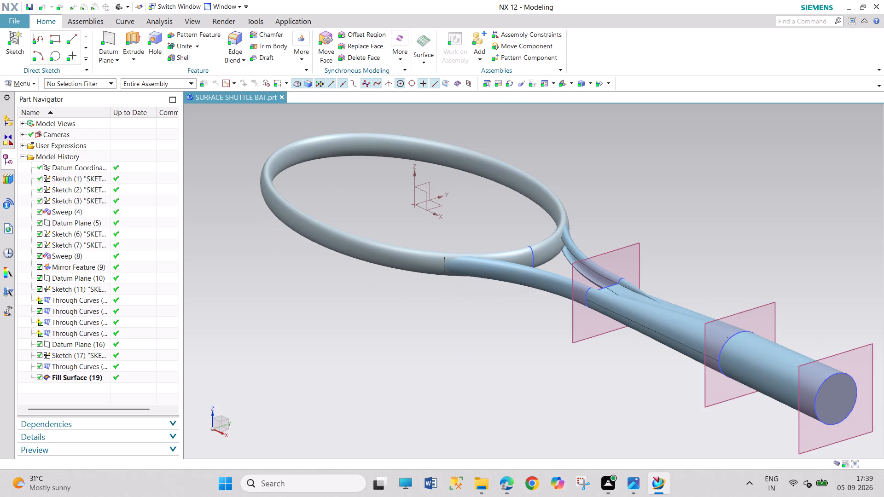
# Exit NX with the shuttle bat part already saved.
pyautogui.click(14, 24)
pyautogui.click(585, 180)
pyautogui.click(23, 21)
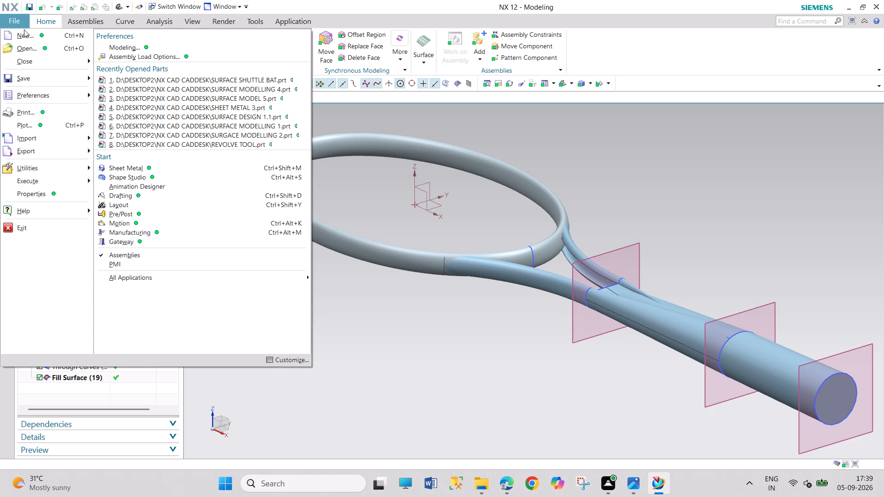
pyautogui.click(27, 231)
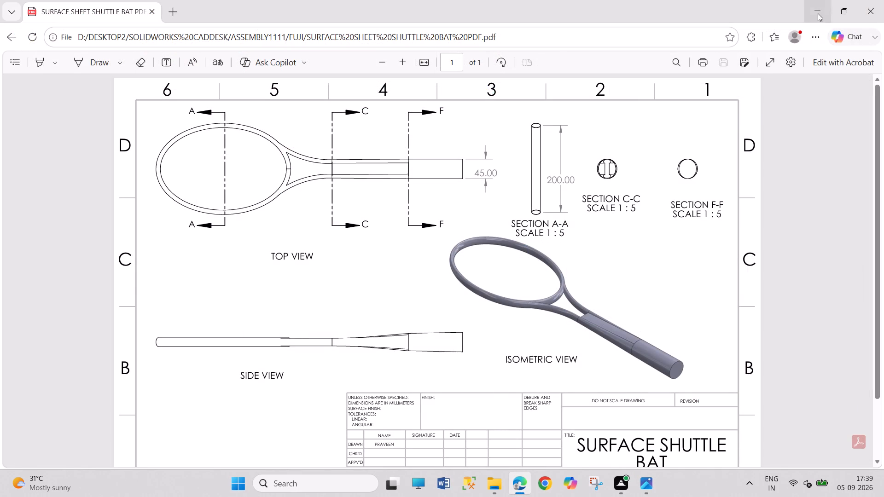
# Minimise the window showing the shuttle bat PDF drawing.
pyautogui.click(814, 13)
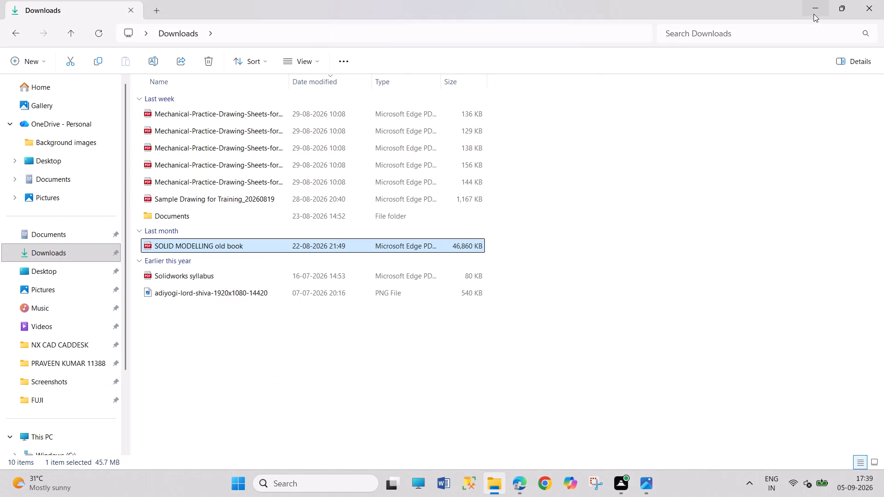
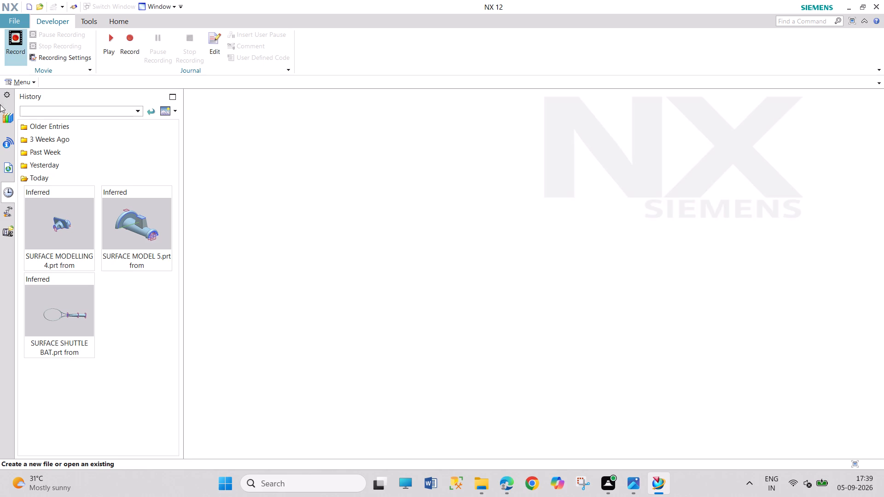
# Reopen the SURFACE SHUTTLE BAT part from today's history entries.
pyautogui.doubleClick(53, 318)
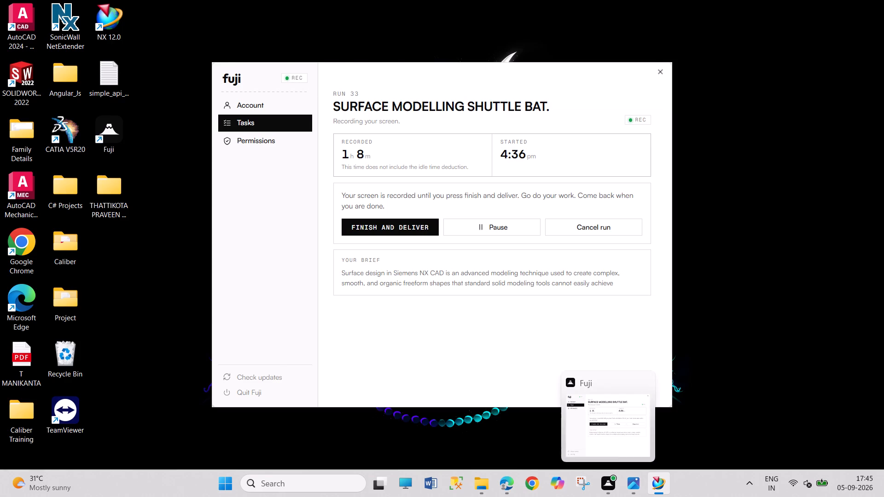
# Reorient the shuttle bat model to a standard angled 3D view and inspect the whole frame and handle.
pyautogui.moveTo(314, 343); pyautogui.dragTo(385, 357)
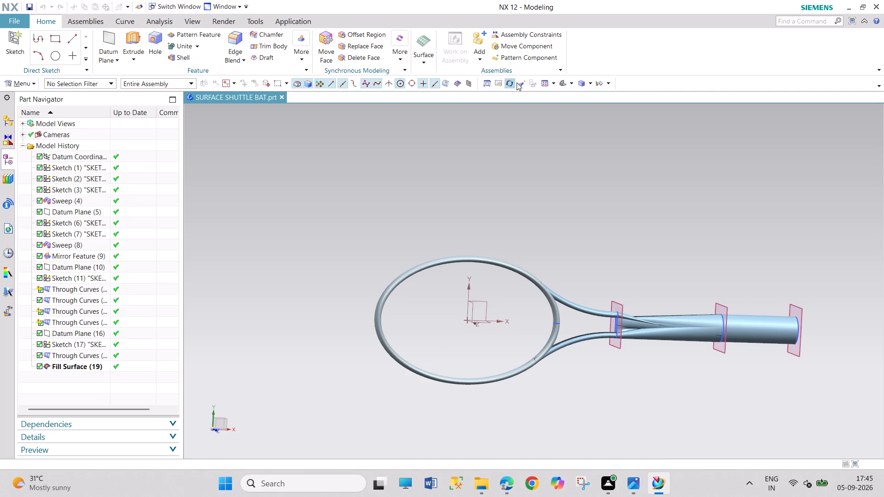
pyautogui.click(559, 85)
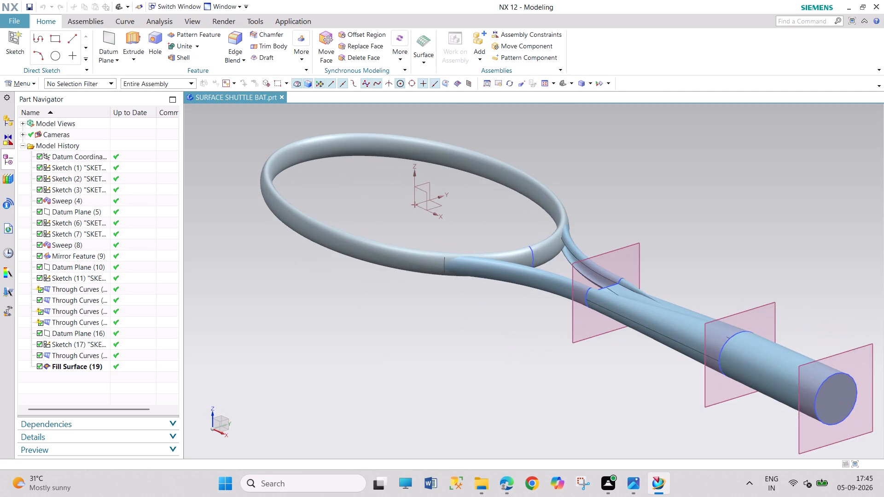
pyautogui.scroll(-3, 755, 324)
pyautogui.scroll(1, 862, 357)
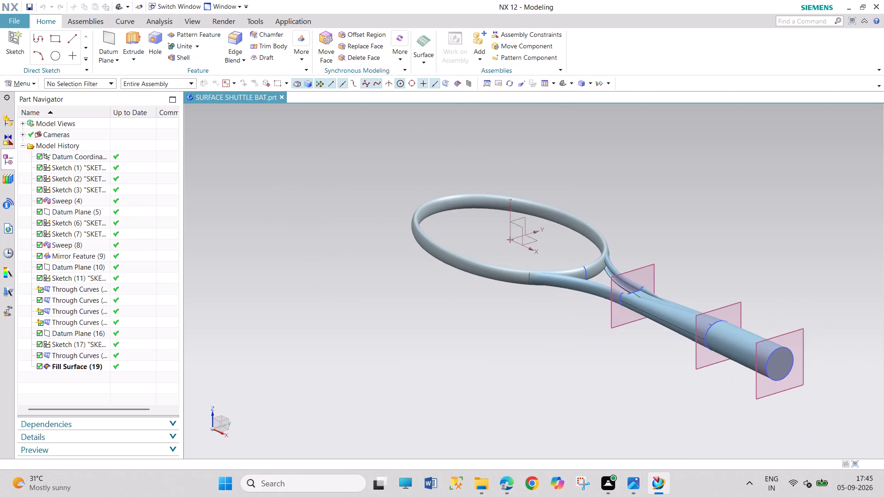
pyautogui.scroll(1, 862, 357)
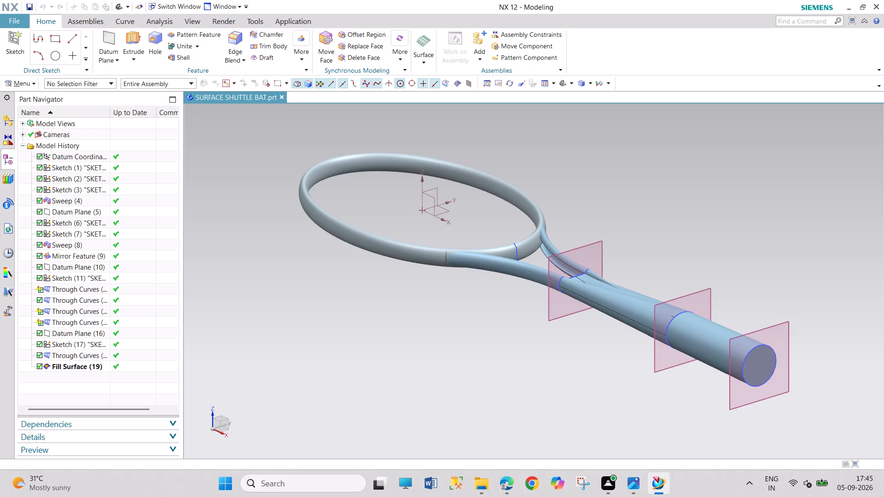
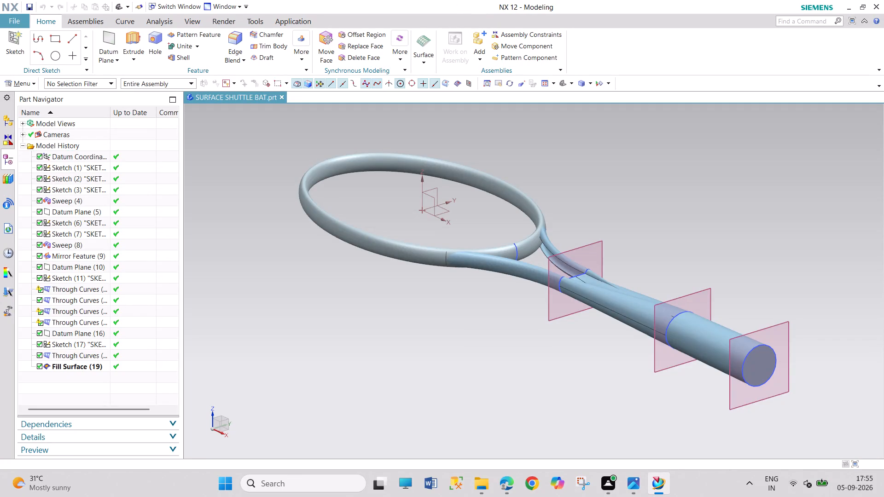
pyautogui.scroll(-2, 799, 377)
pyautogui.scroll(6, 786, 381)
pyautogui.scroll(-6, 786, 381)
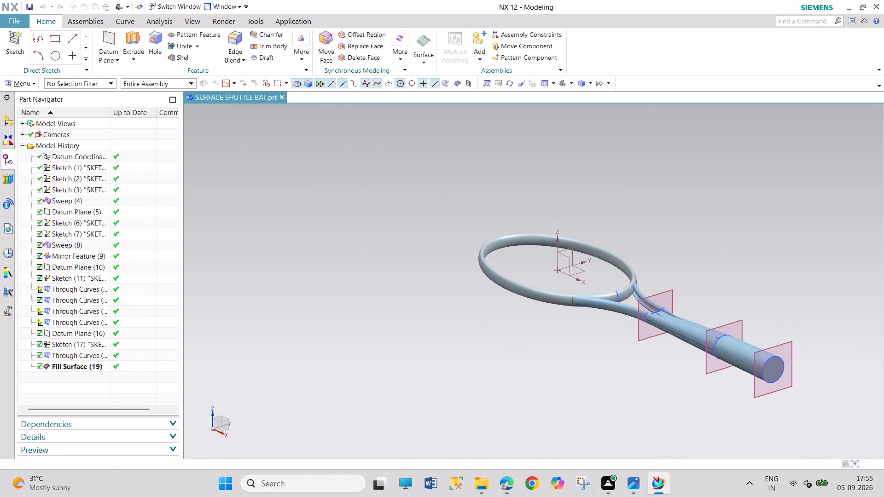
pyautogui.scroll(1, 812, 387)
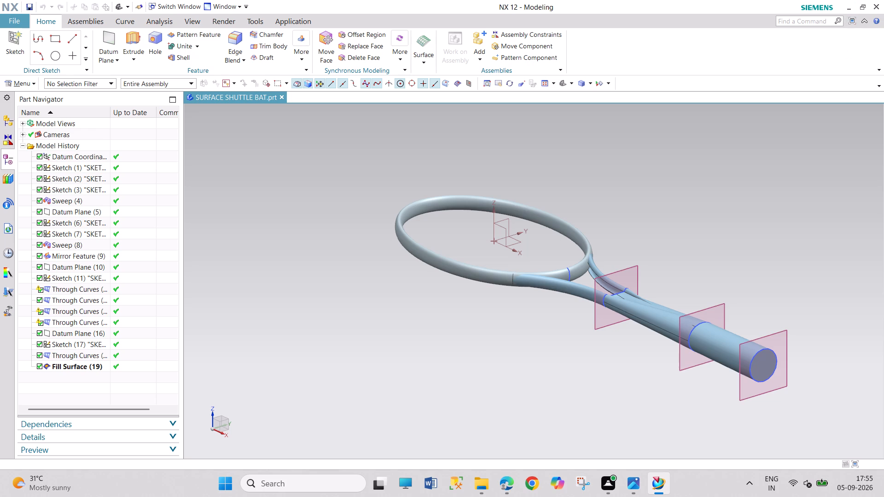
# Close the NX application, ending the session with the SURFACE SHUTTLE BAT part.
pyautogui.click(875, 6)
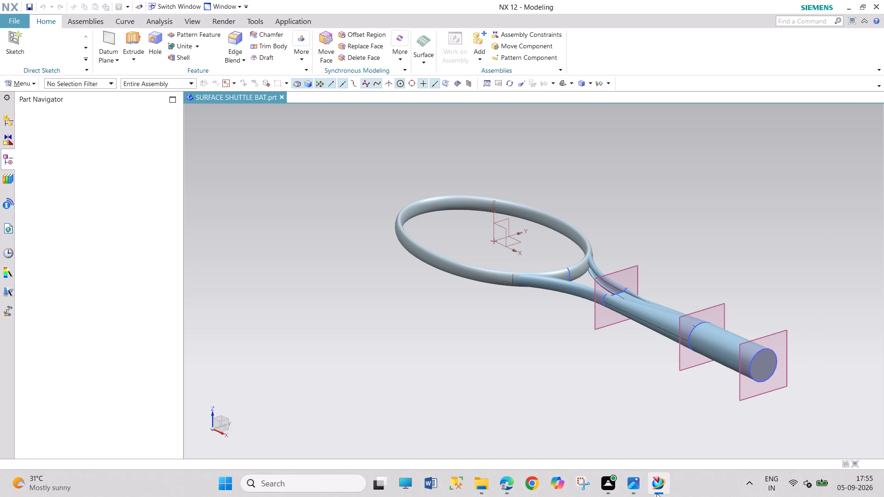